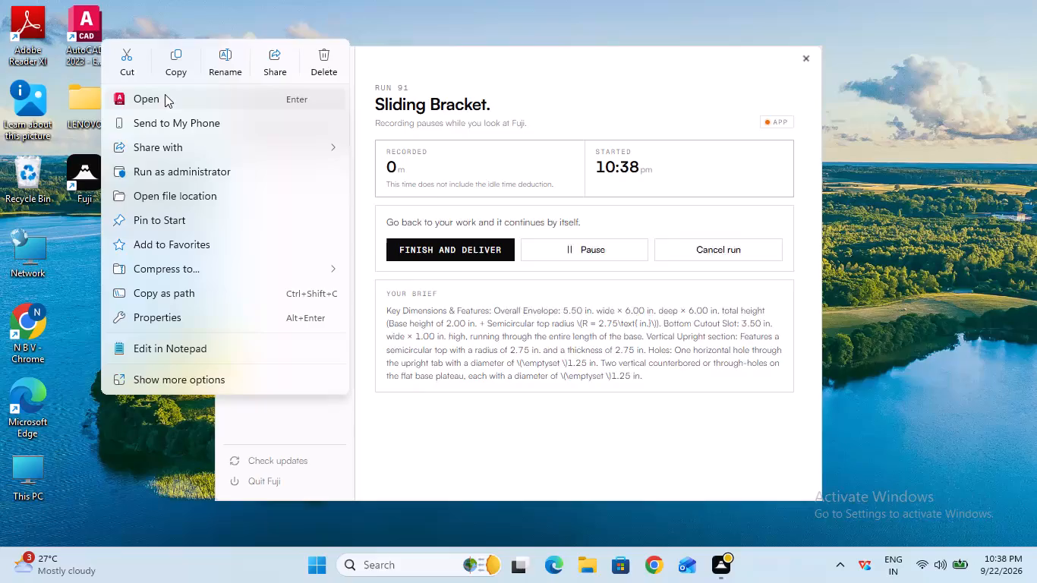
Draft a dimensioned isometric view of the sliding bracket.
Open AutoCAD 2023 from the desktop and start a new drawing.
click(165, 94)
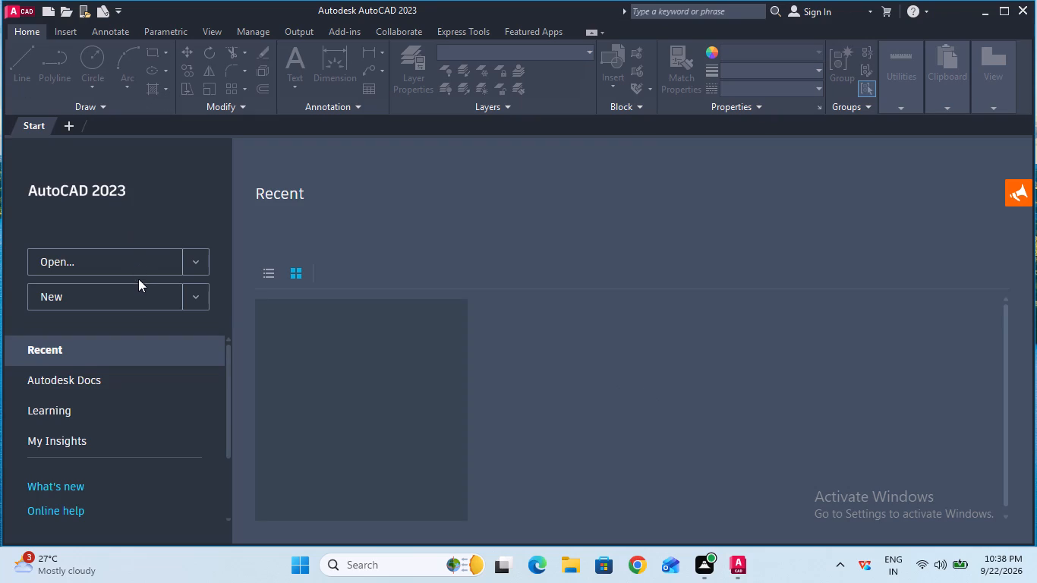
click(106, 304)
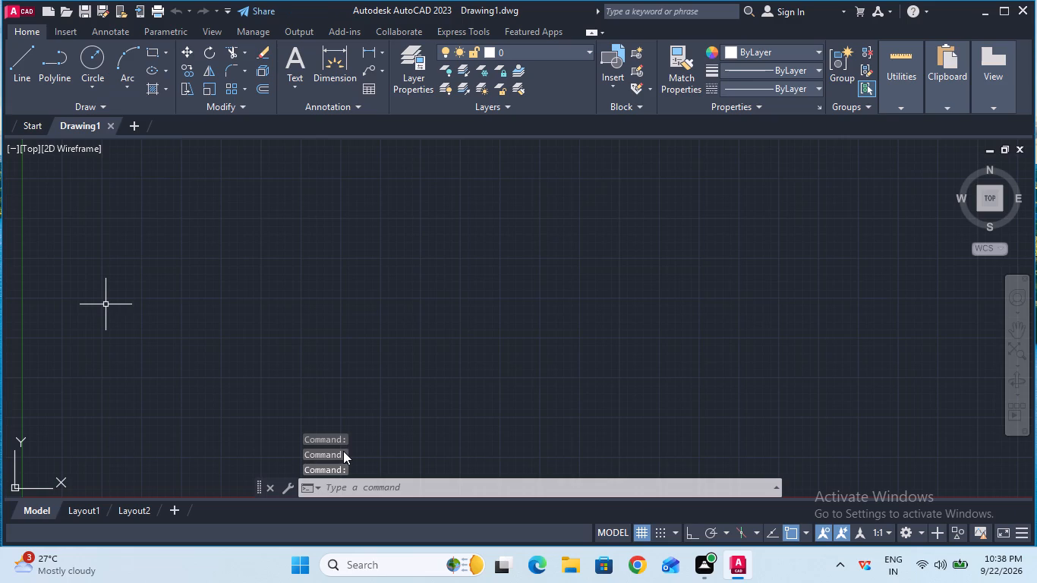
Turn on command logging with LOGFILEON.
click(422, 494)
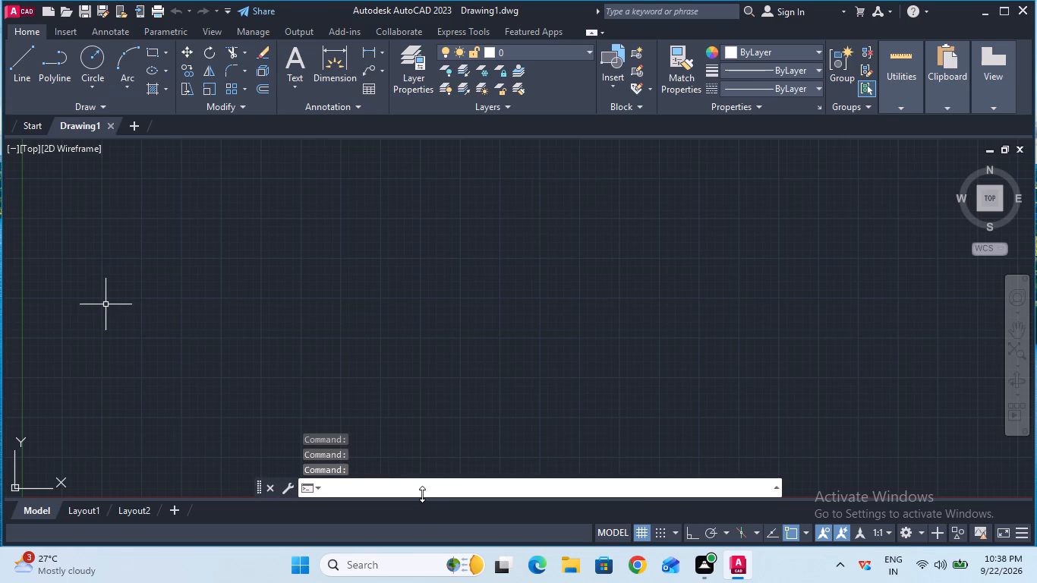
text(log)
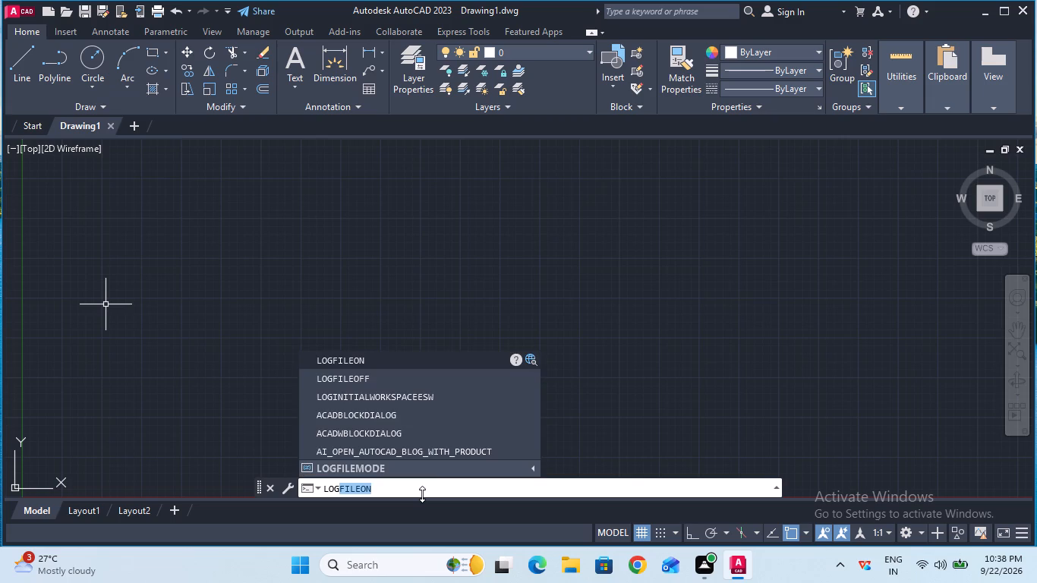
click(399, 360)
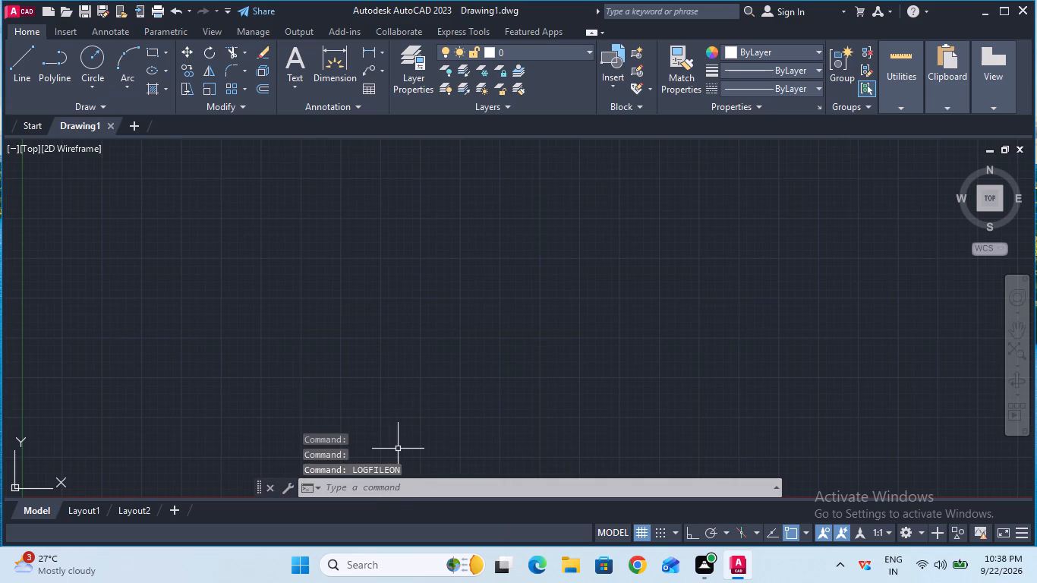
Configure the drawing units to a length precision of 0.00 and an insertion scale in millimeters.
click(398, 495)
text(unit)
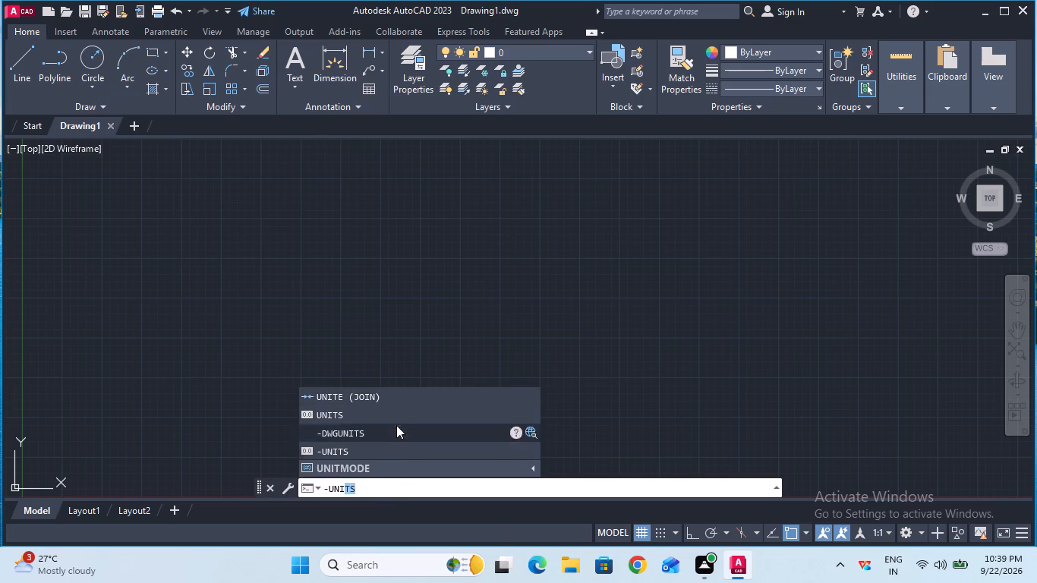
click(396, 421)
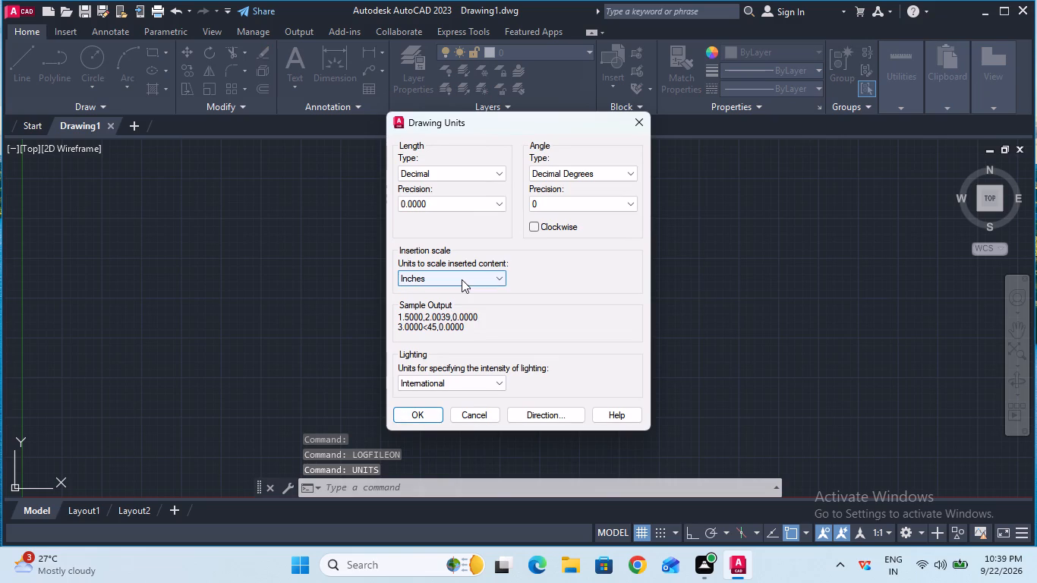
click(476, 198)
click(474, 238)
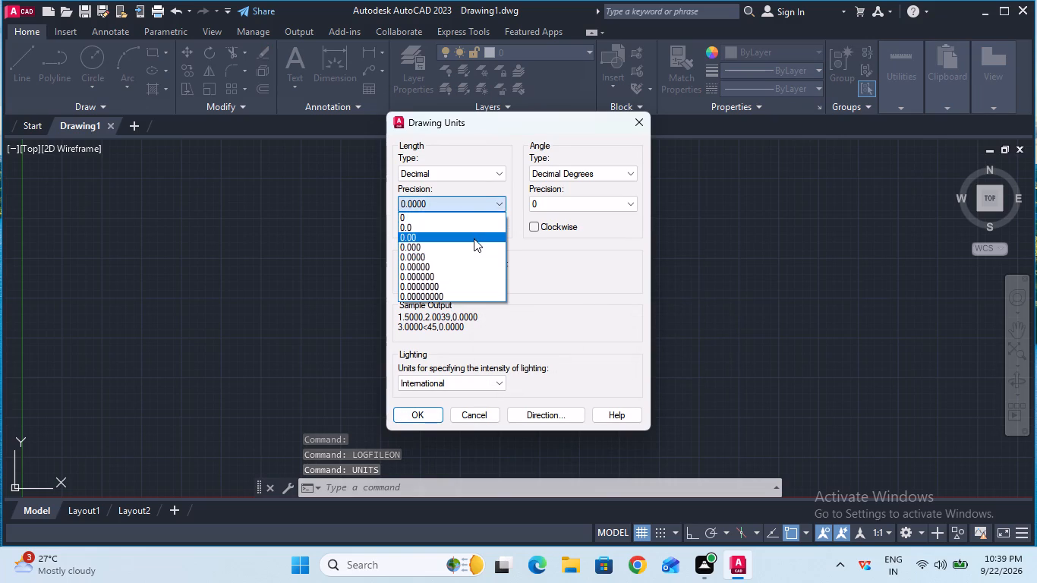
click(468, 275)
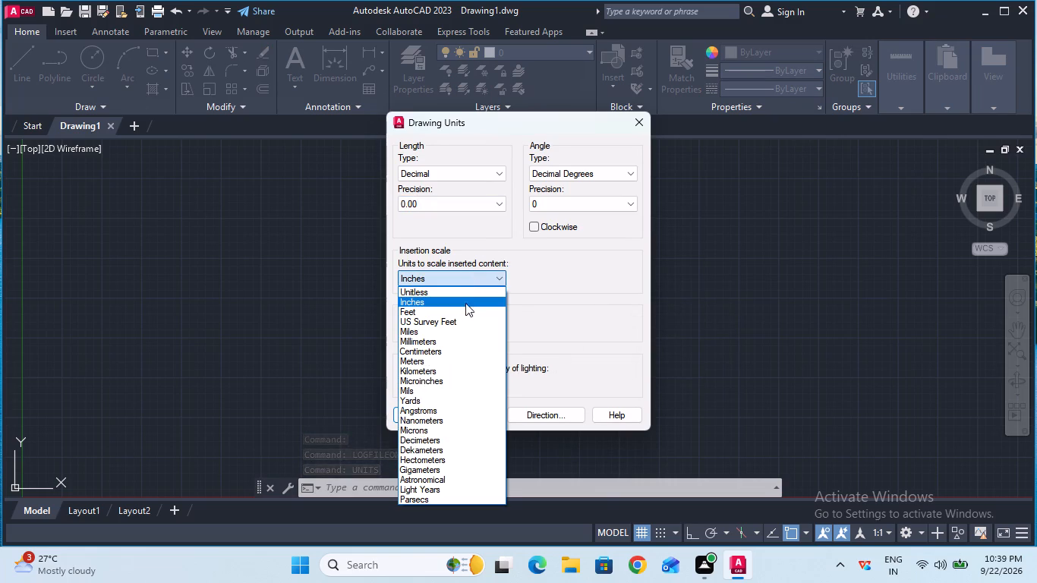
click(456, 339)
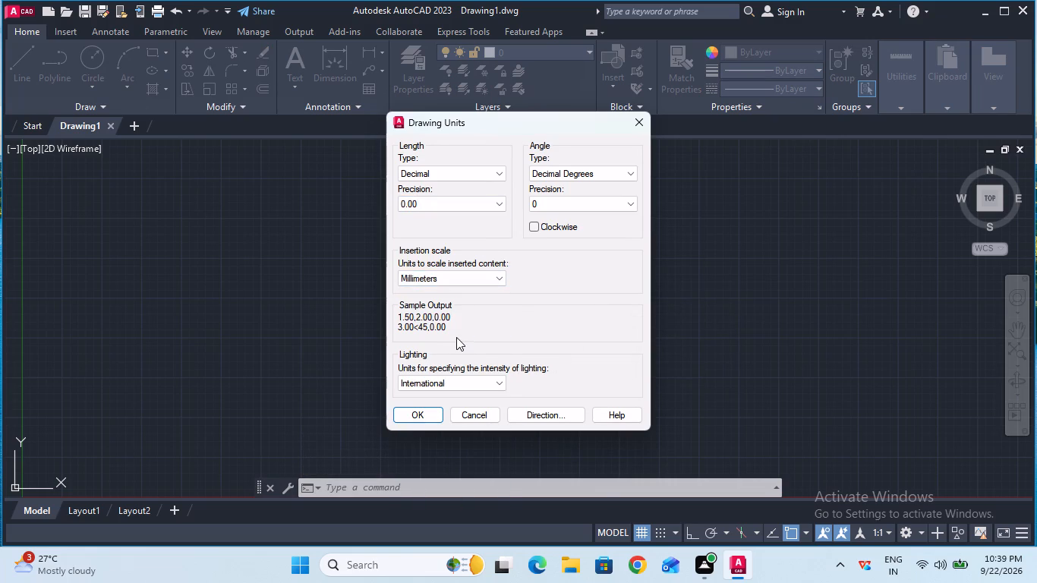
click(416, 412)
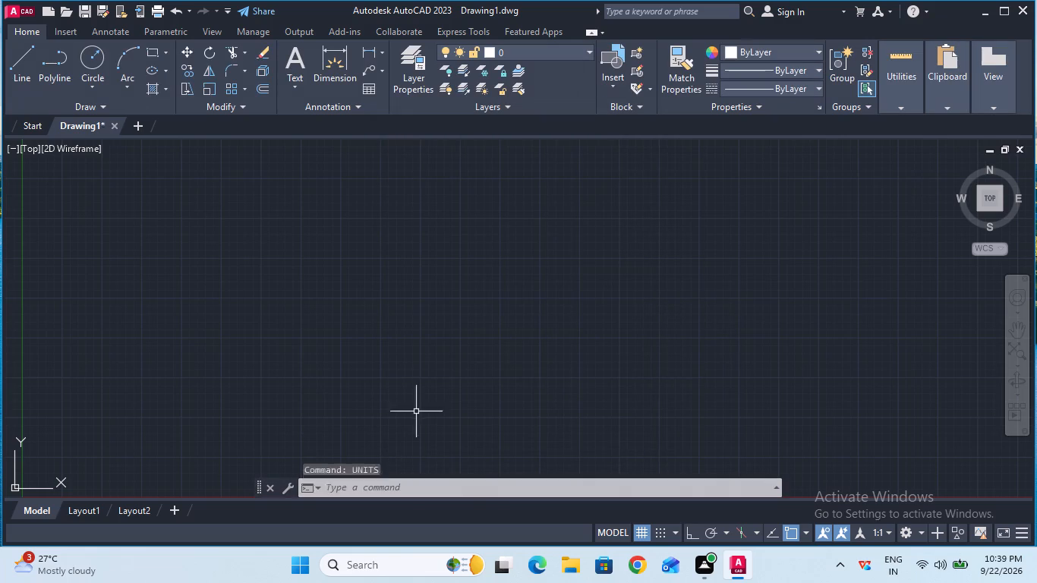
Modify the Standard dimension style so its linear dimensions use a precision of 0.00.
click(396, 487)
key(d)
key(Return)
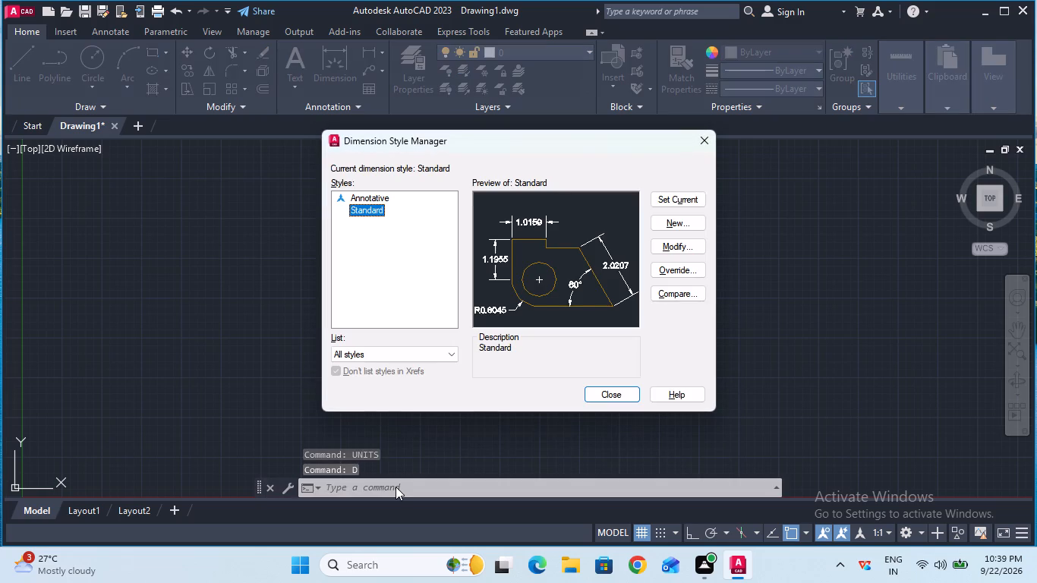
click(667, 247)
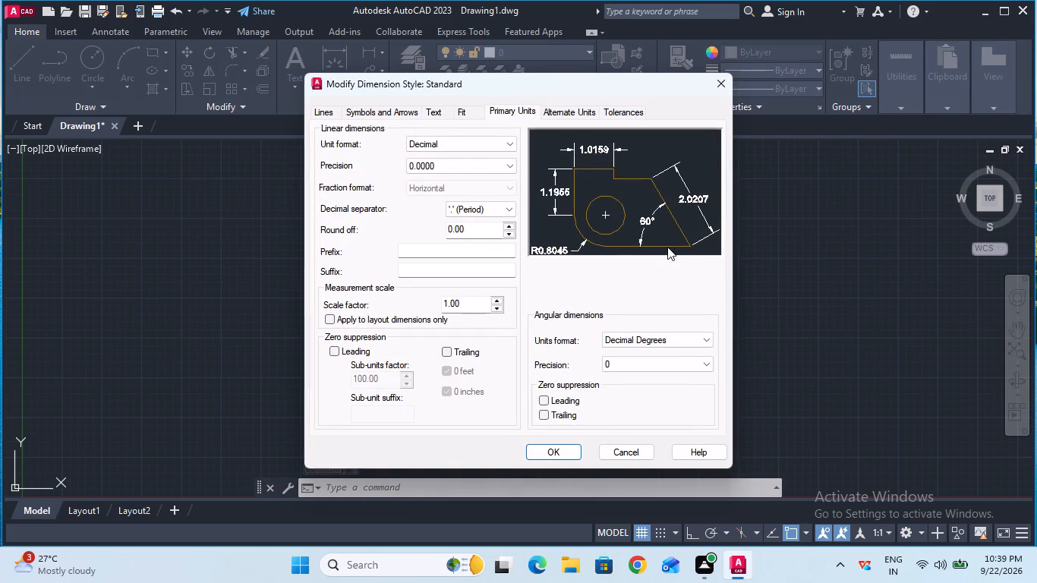
click(512, 170)
click(506, 201)
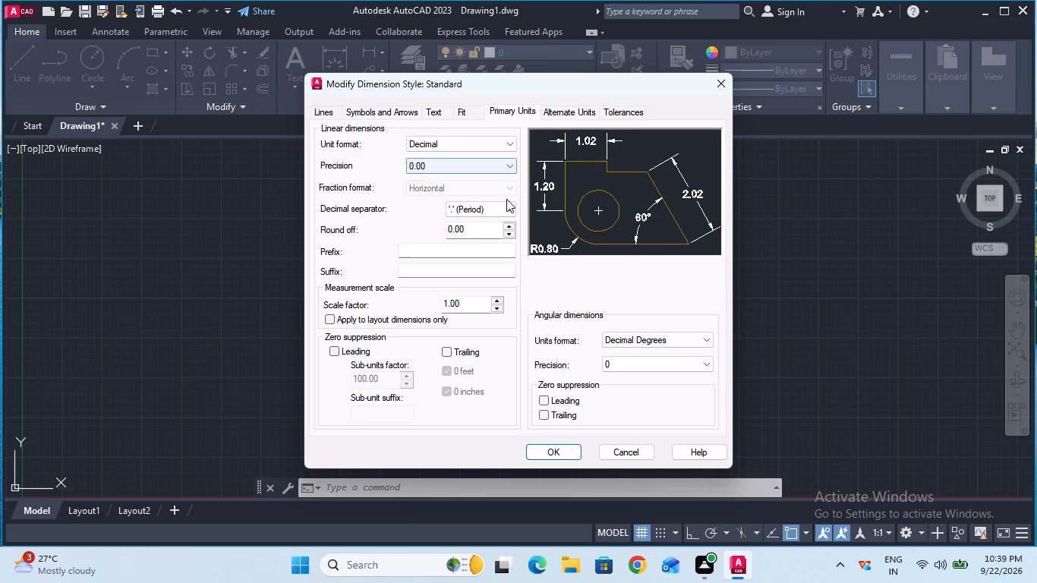
Set the Standard dimension style's text height to 6.00 with ISO standard alignment, and make the style current.
click(443, 109)
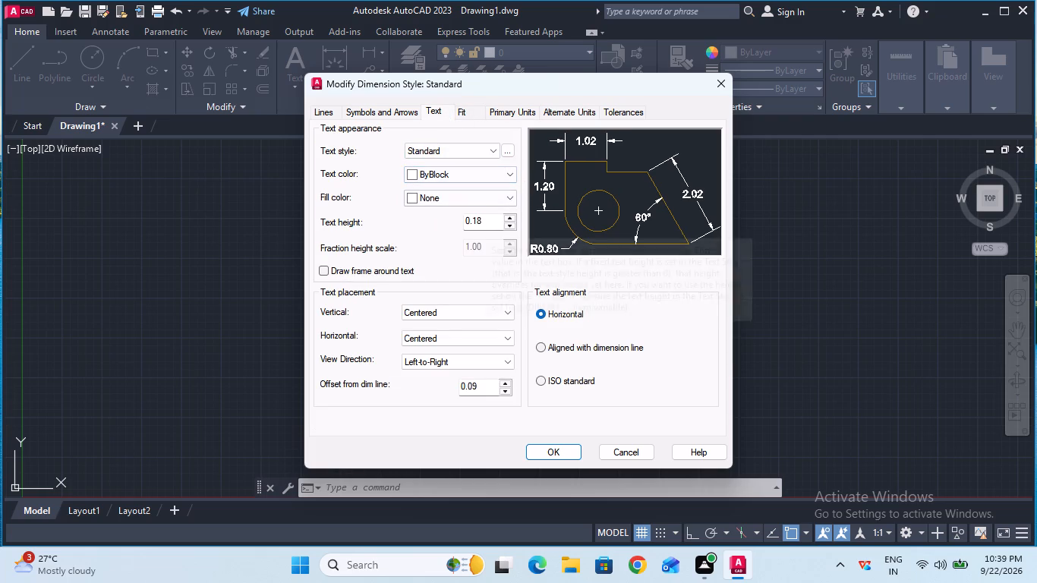
click(487, 222)
key(BackSpace)
key(BackSpace)
key(BackSpace)
key(BackSpace)
key(BackSpace)
key(BackSpace)
key(BackSpace)
key(BackSpace)
key(BackSpace)
key(BackSpace)
key(6)
text(.00)
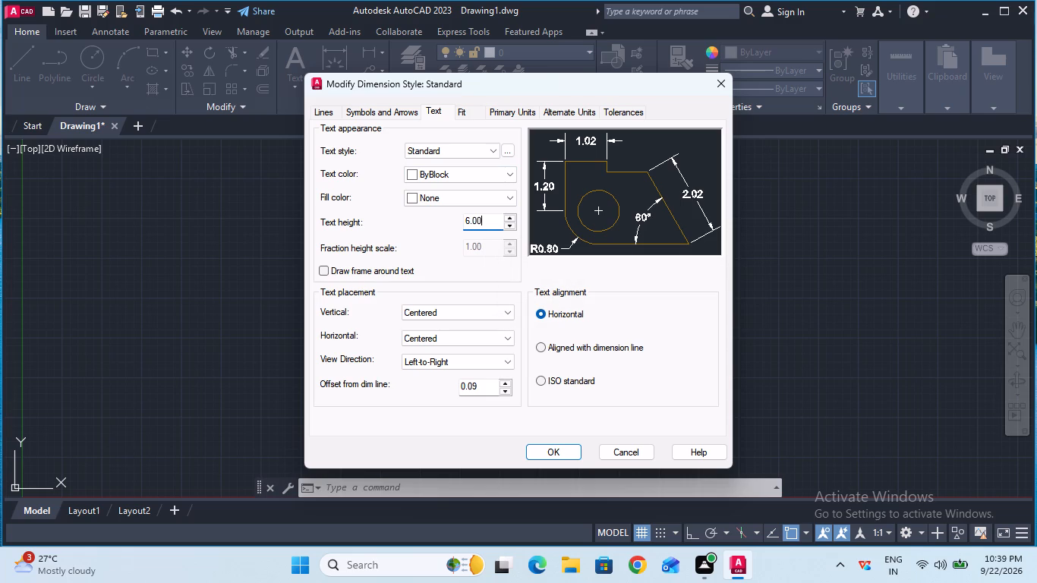
click(548, 382)
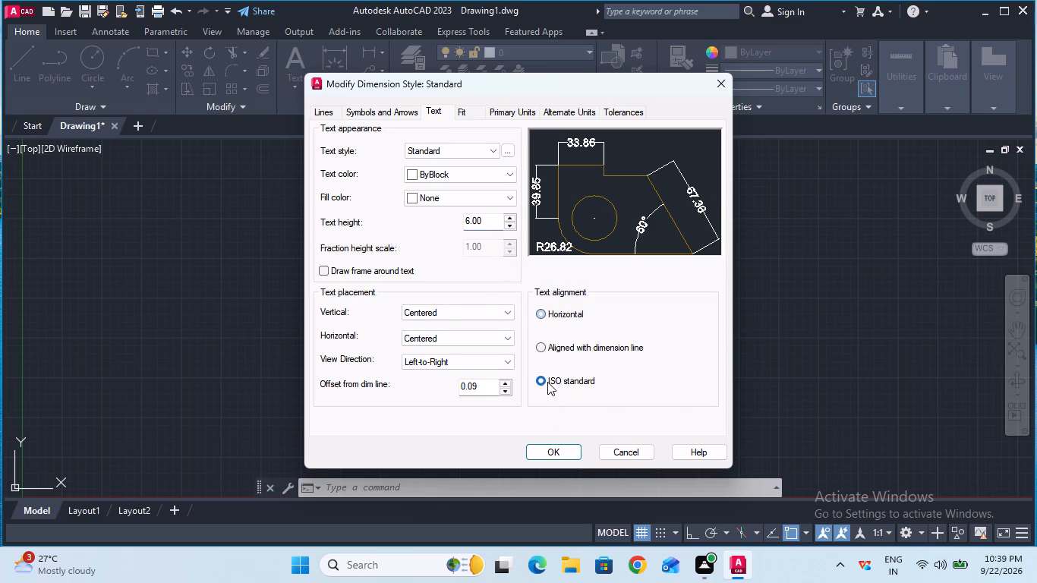
double_click(544, 450)
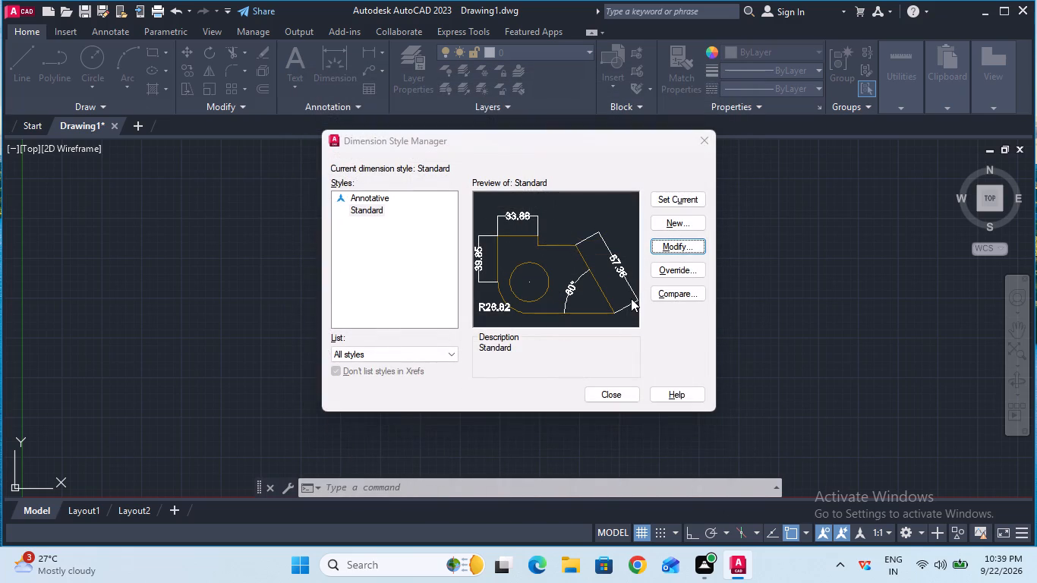
click(680, 197)
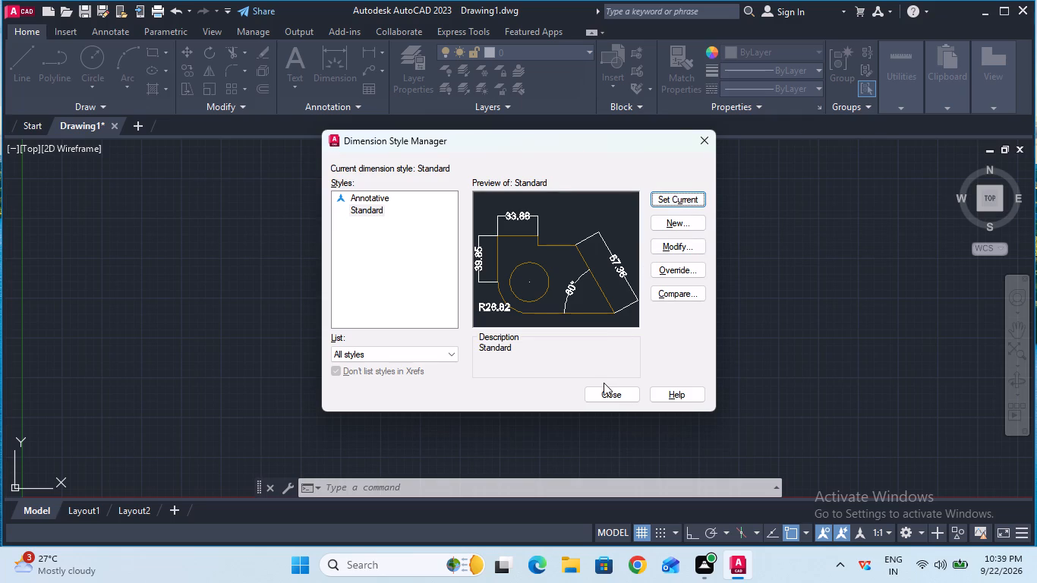
click(604, 387)
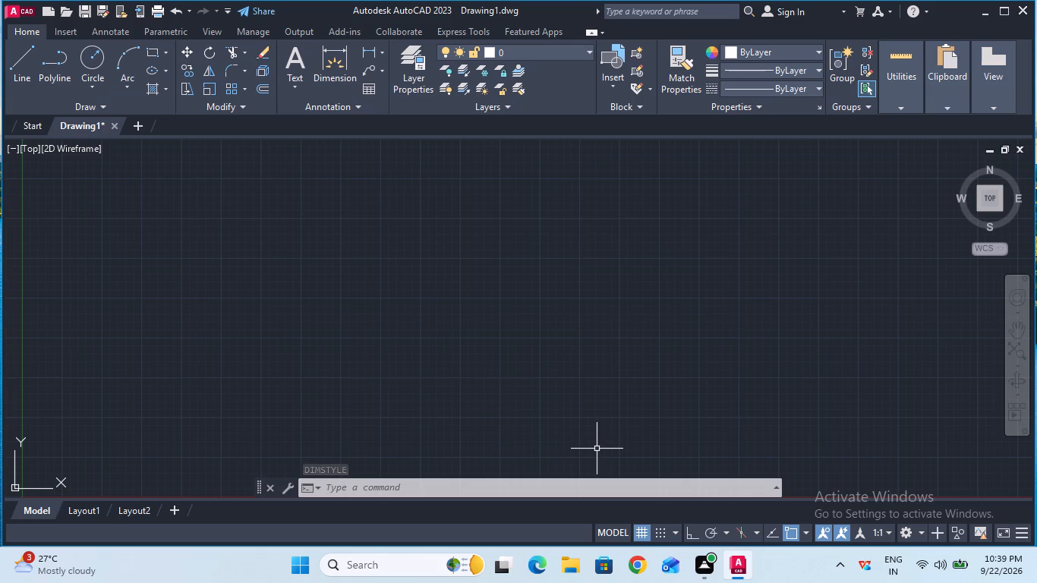
Turn on Ortho mode and isometric drafting on the top isoplane.
key(F8)
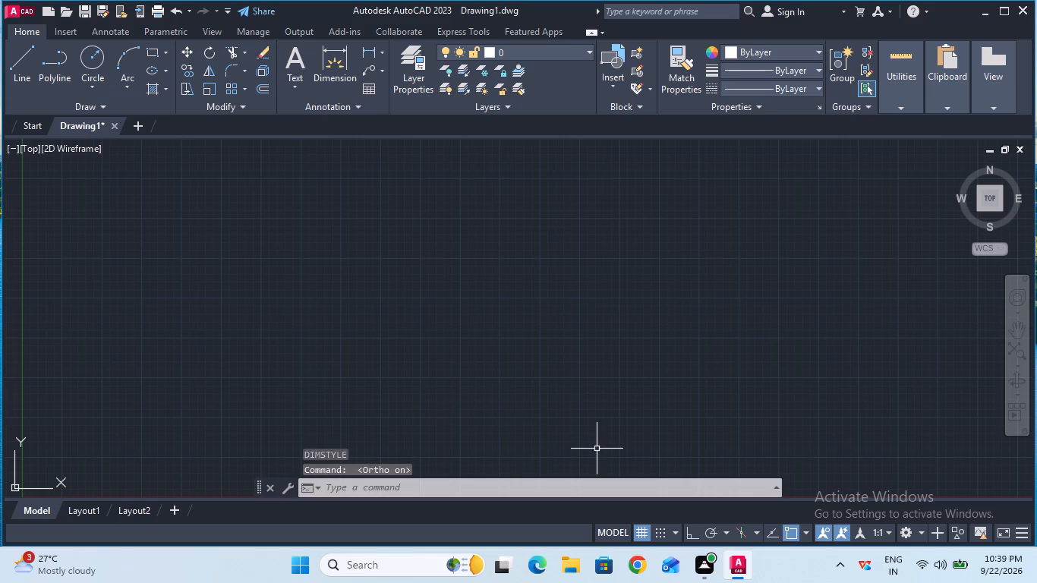
click(758, 534)
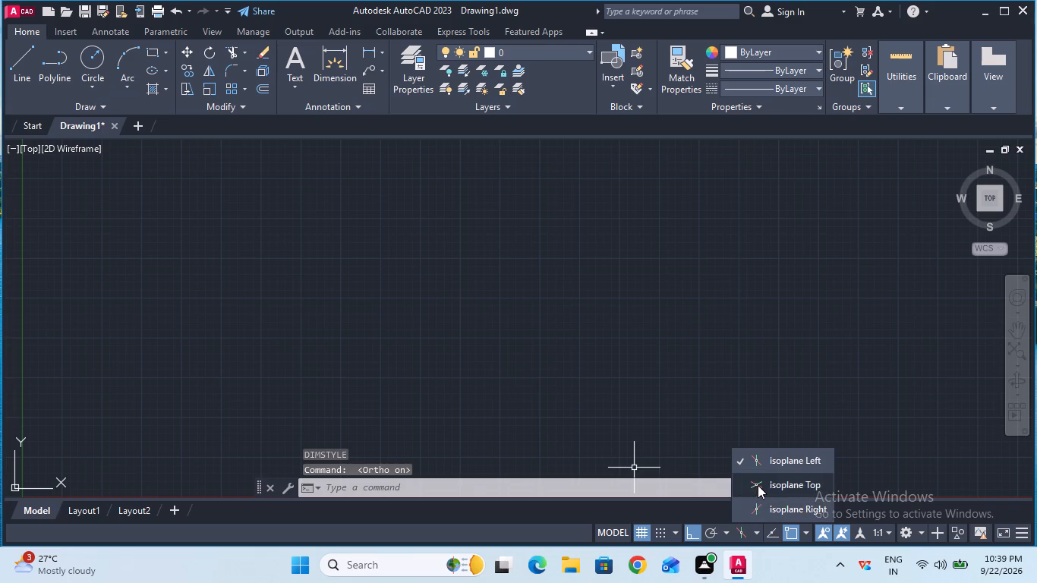
click(758, 485)
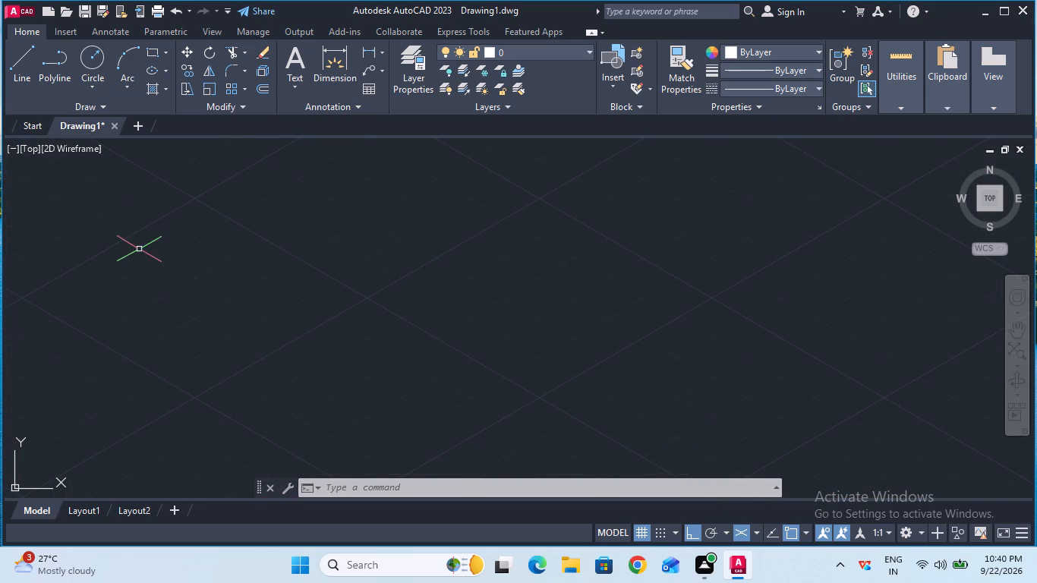
Draw a single 6.00 line along the 30° isometric axis as the first base edge.
click(32, 85)
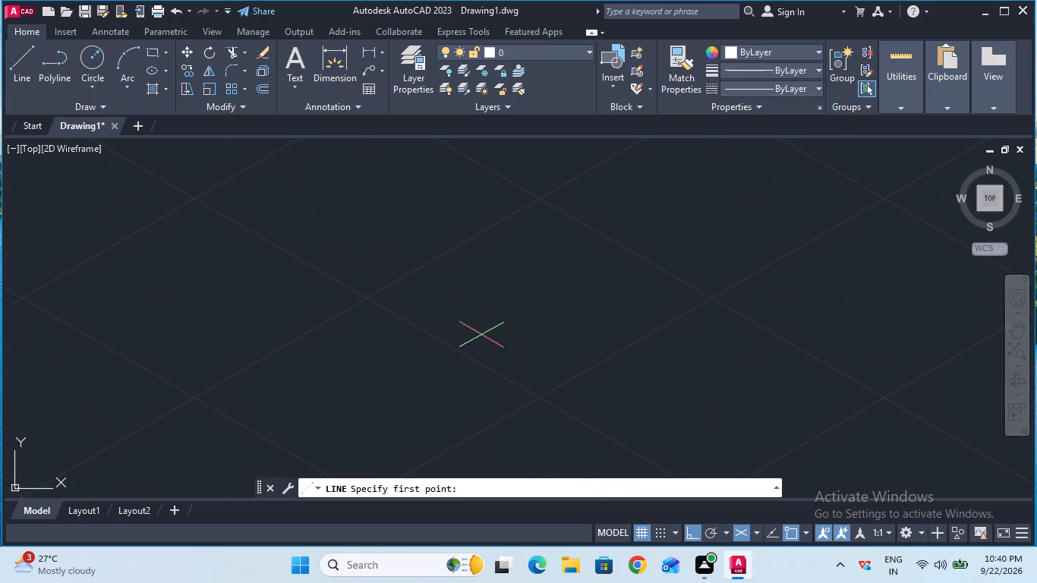
click(540, 398)
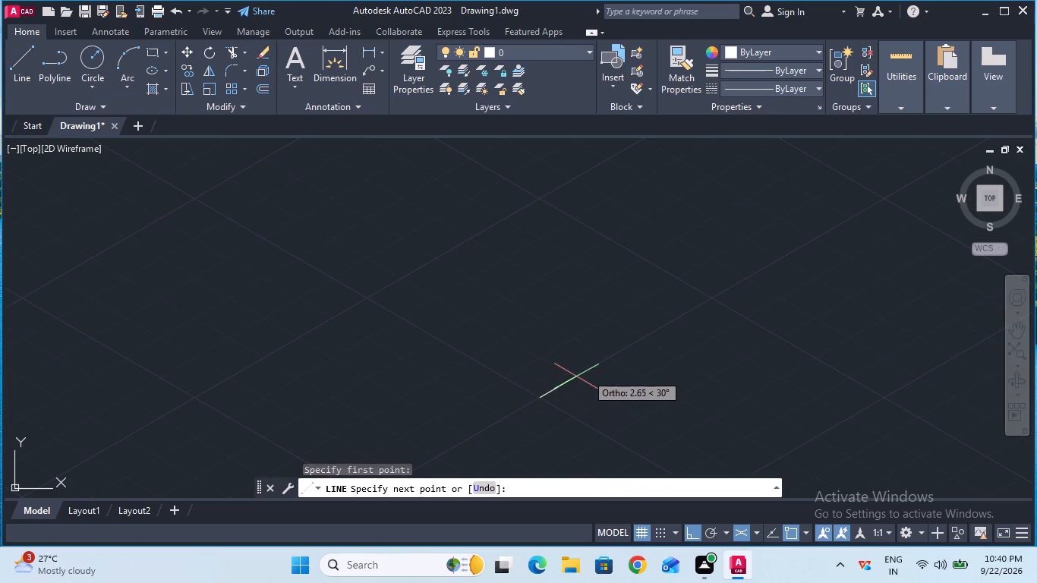
key(6)
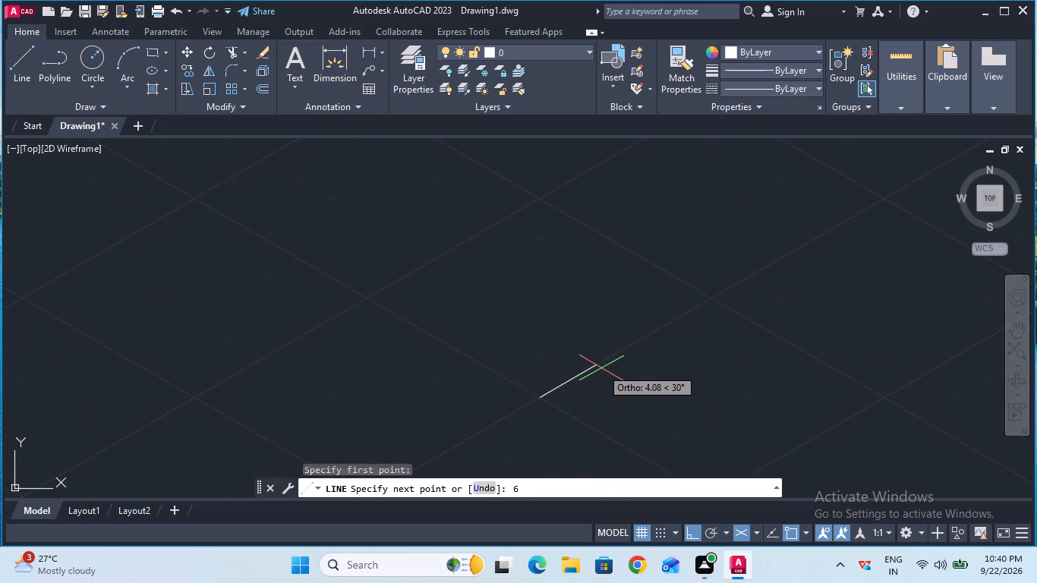
text(.00)
key(Return)
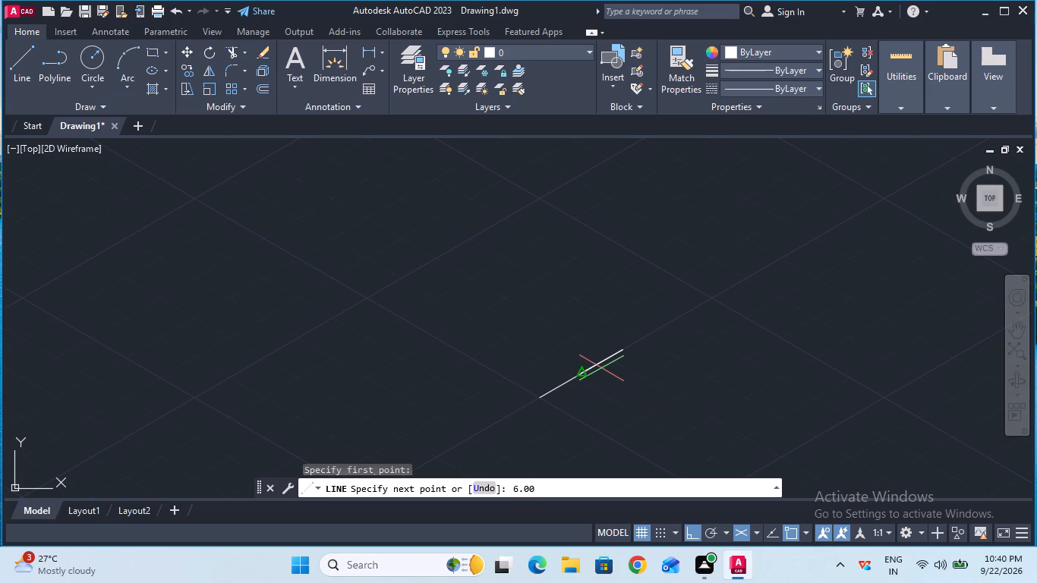
key(Escape)
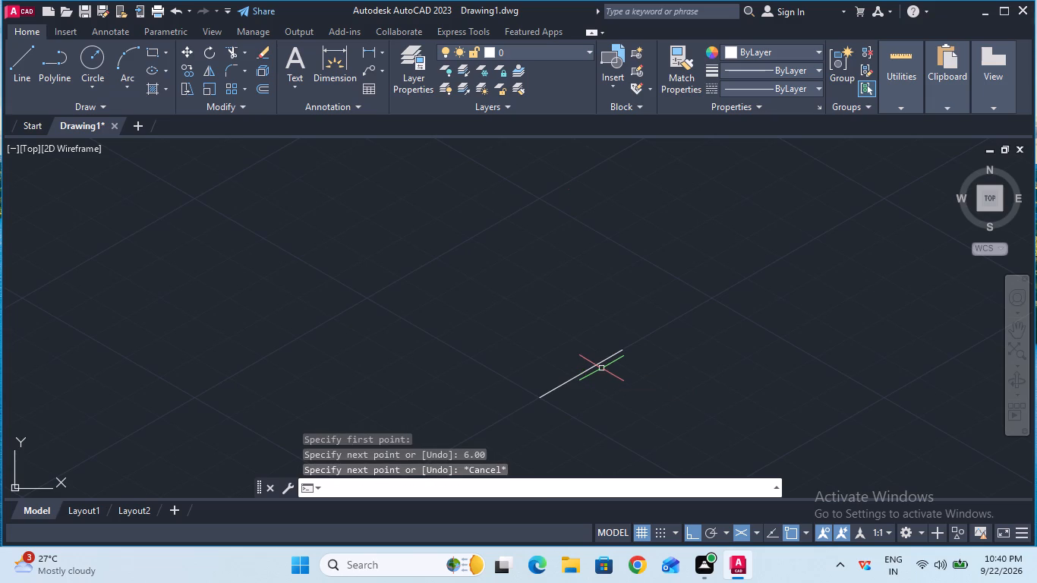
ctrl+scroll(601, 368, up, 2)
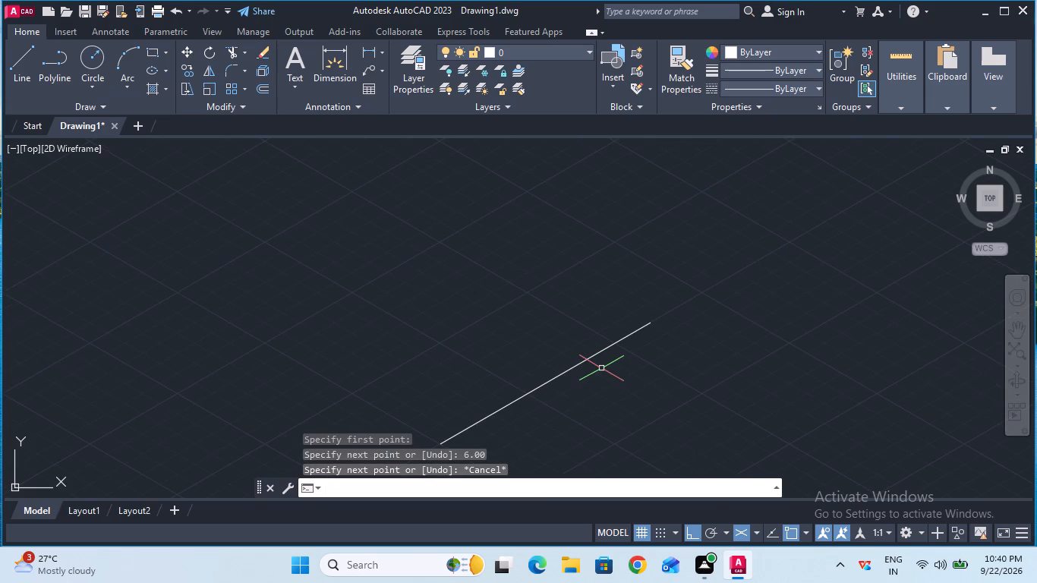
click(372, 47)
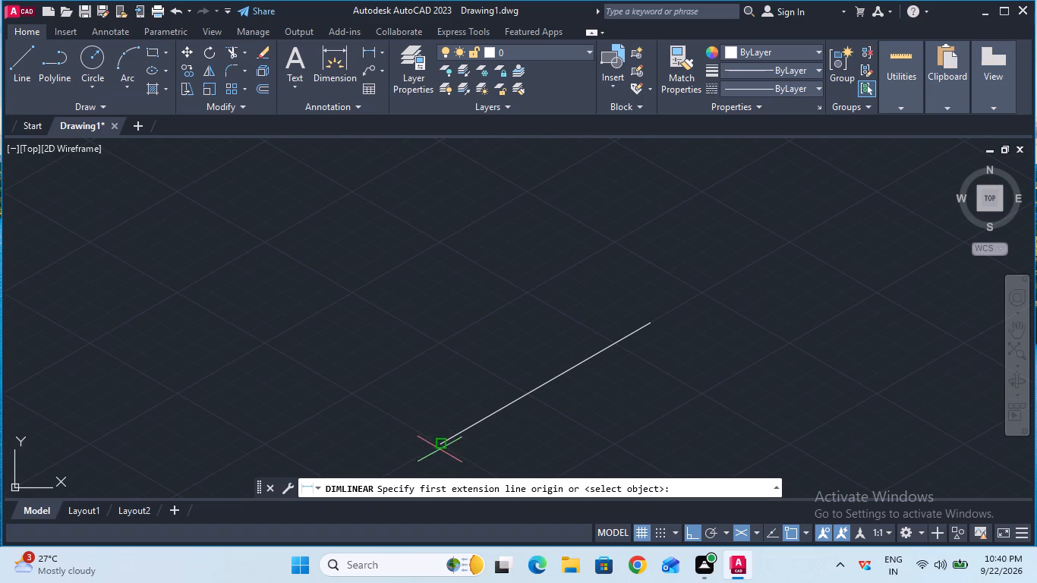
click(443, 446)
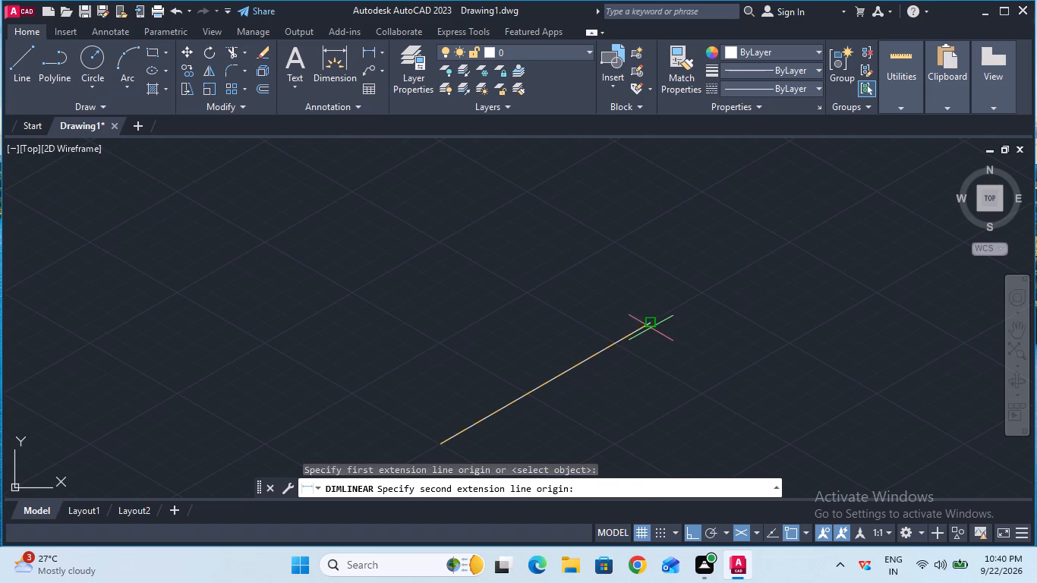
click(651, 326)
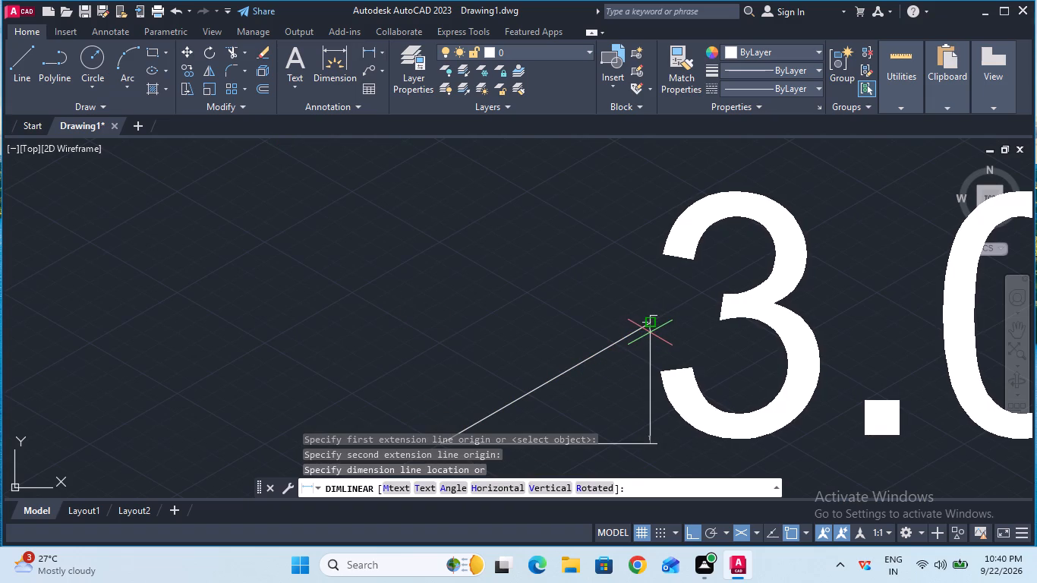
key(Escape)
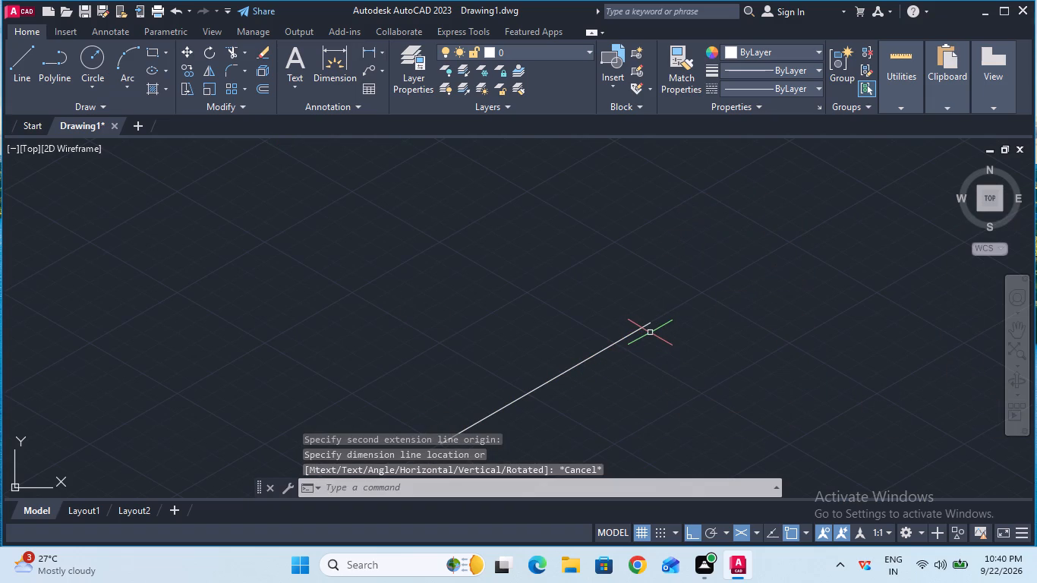
Load the CENTER linetype from acad.lin into the drawing.
click(380, 56)
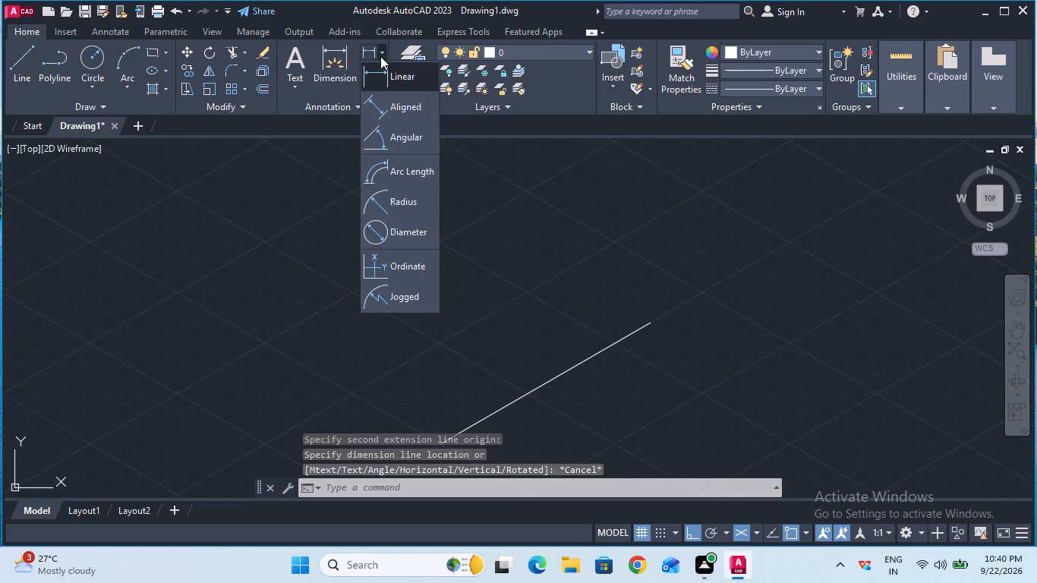
click(396, 113)
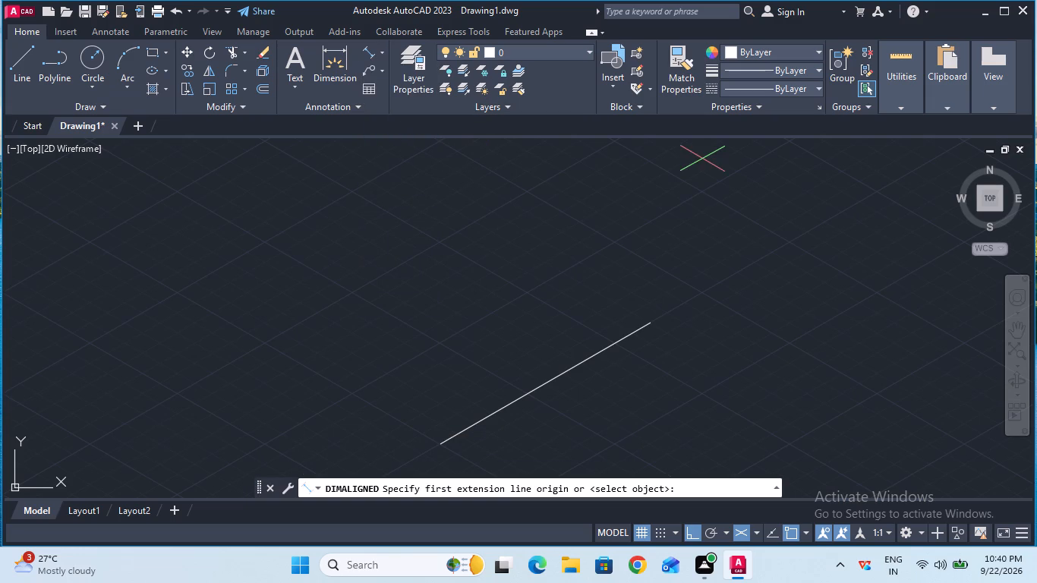
click(763, 94)
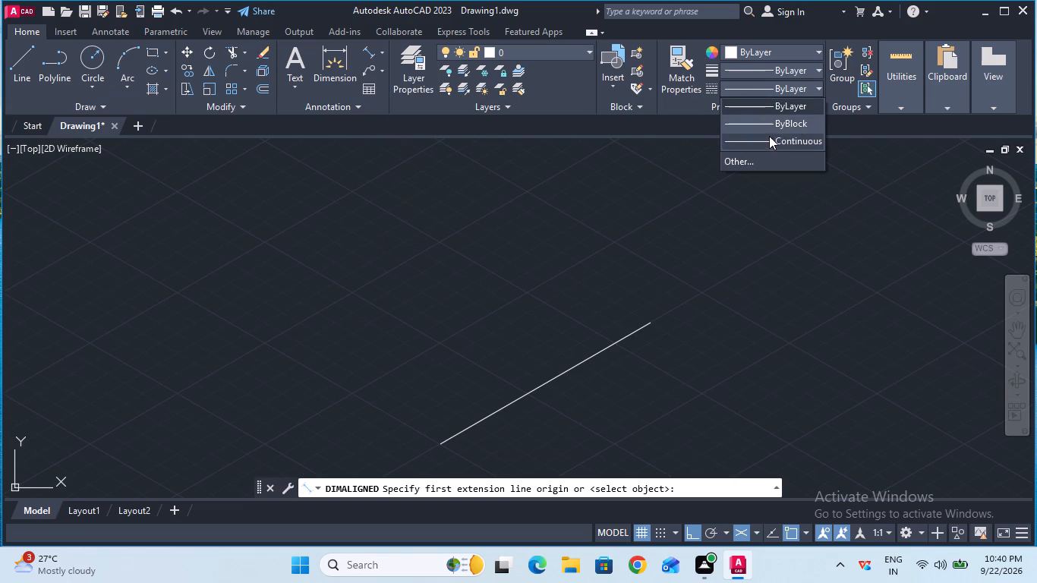
click(772, 157)
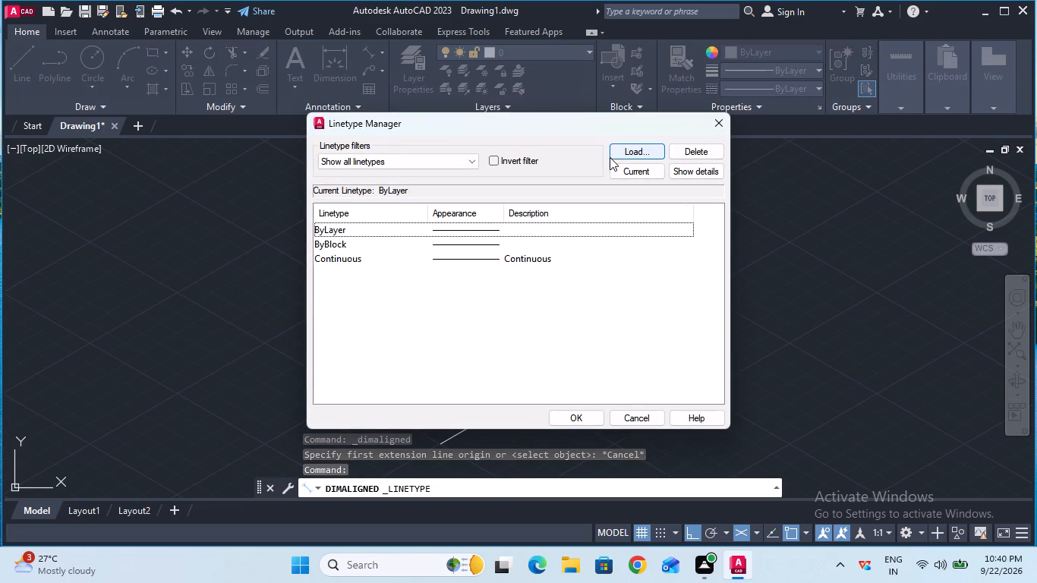
click(624, 152)
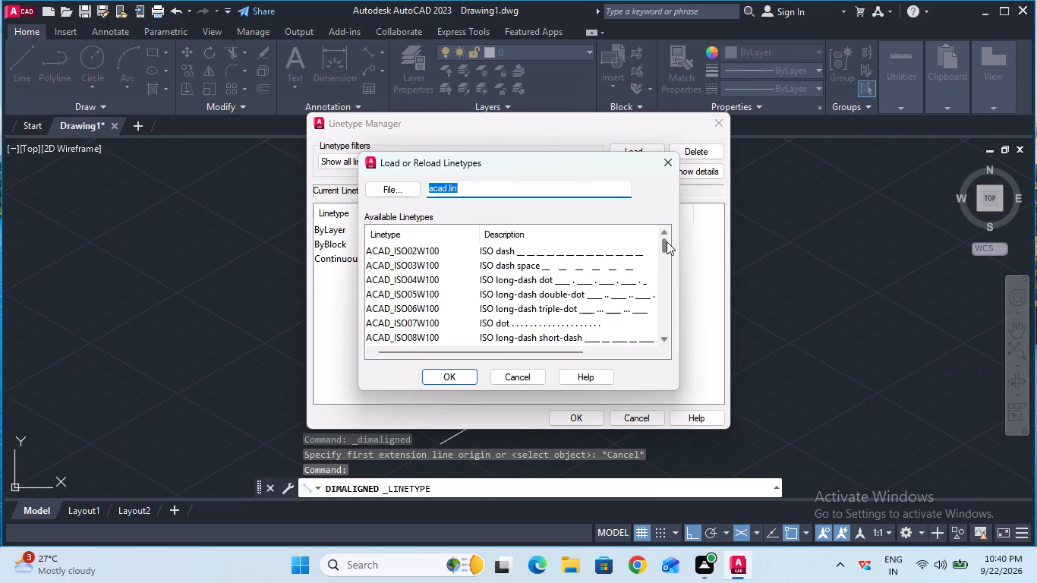
drag(665, 241, 659, 269)
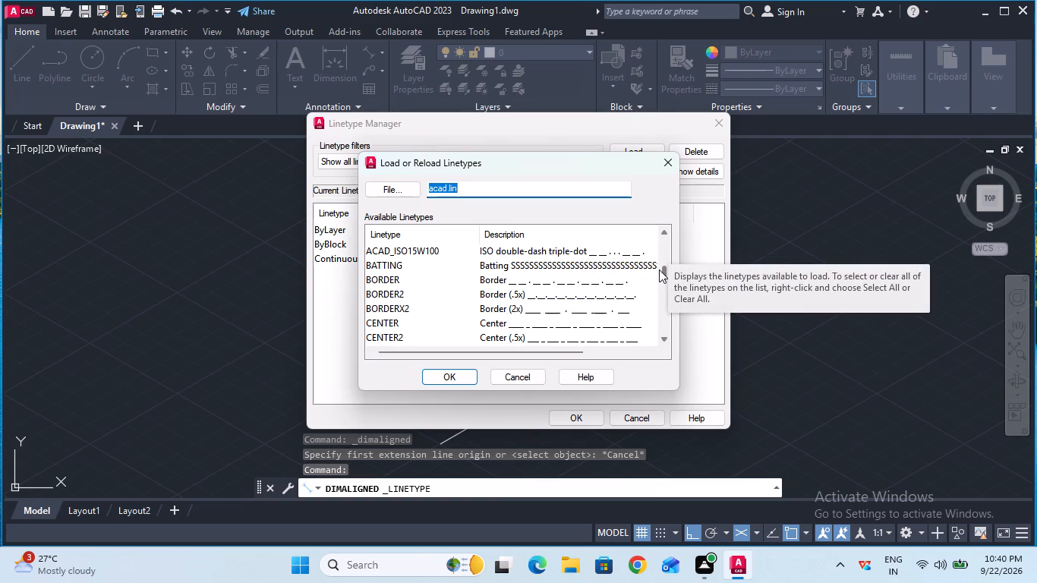
click(500, 322)
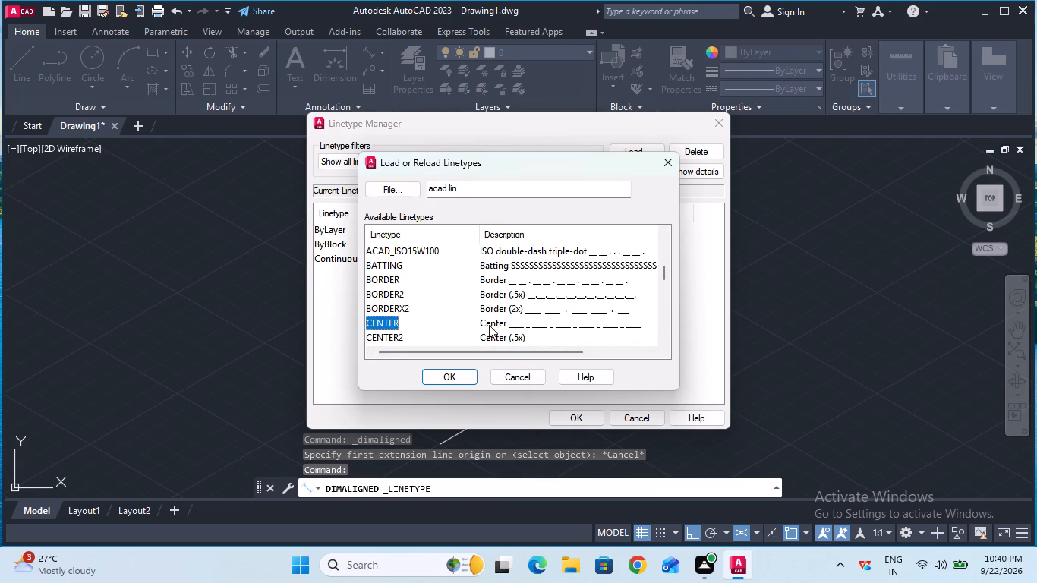
double_click(462, 375)
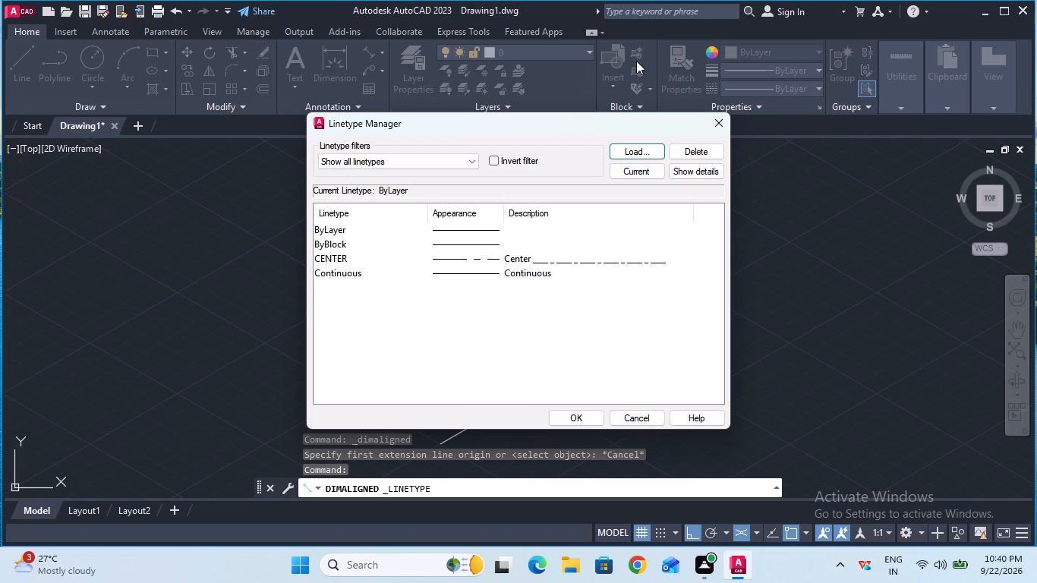
double_click(582, 408)
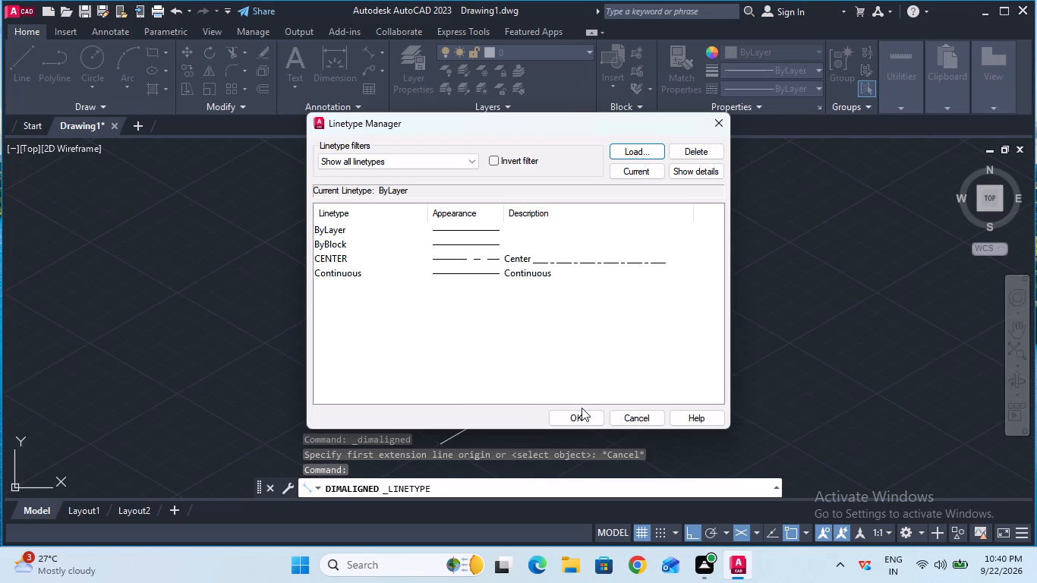
double_click(582, 414)
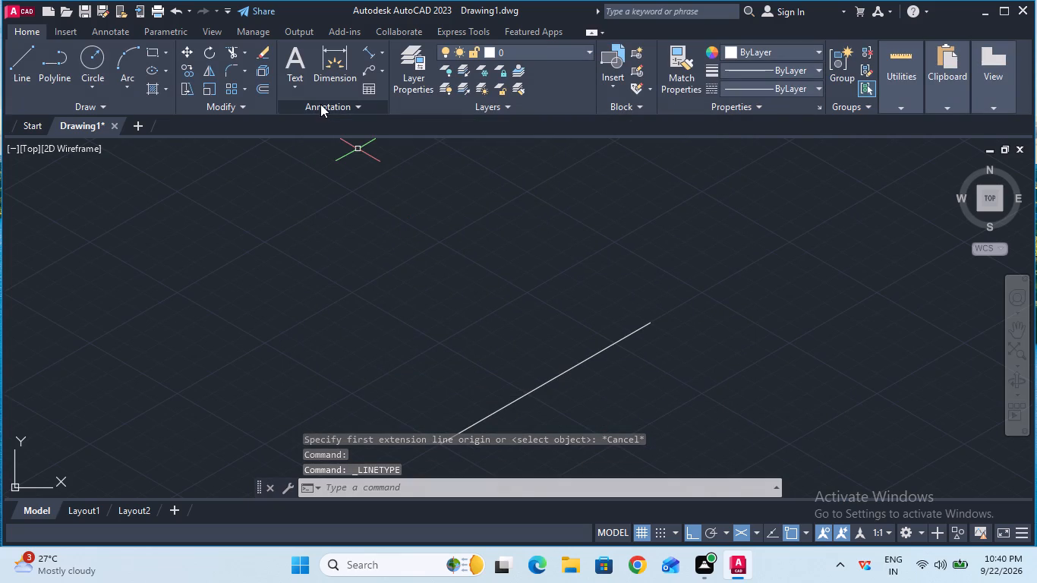
Preview an aligned dimension between the endpoints of the base edge to check its text size, without placing it.
double_click(361, 58)
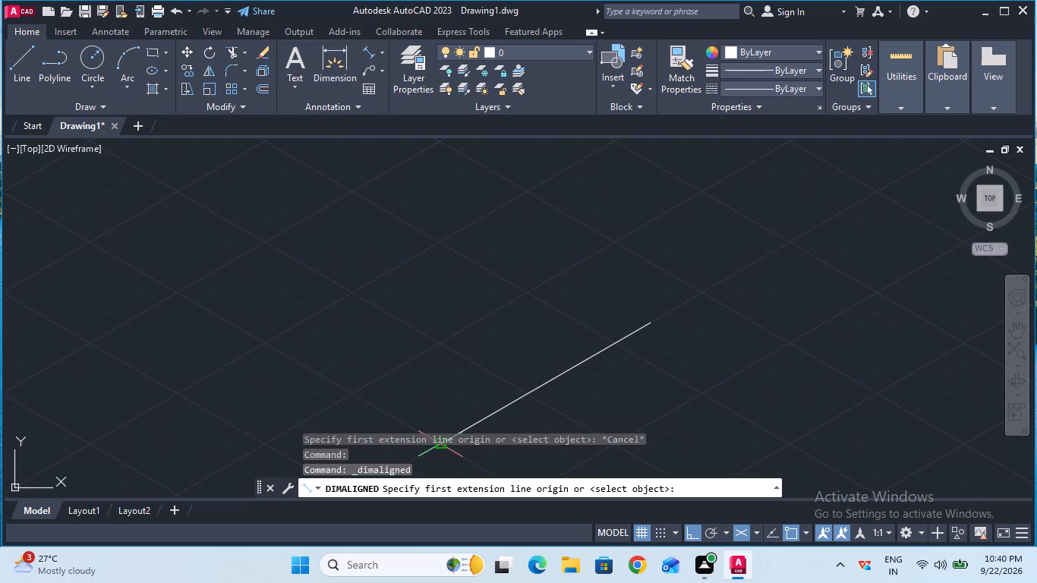
ctrl+scroll(439, 445, up, 3)
ctrl+scroll(439, 445, down, 2)
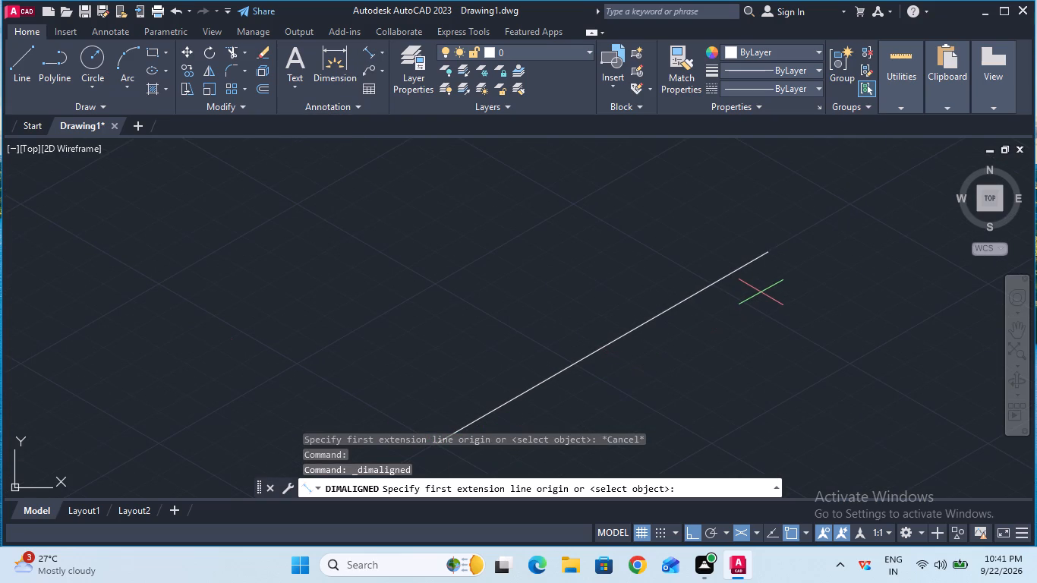
double_click(770, 256)
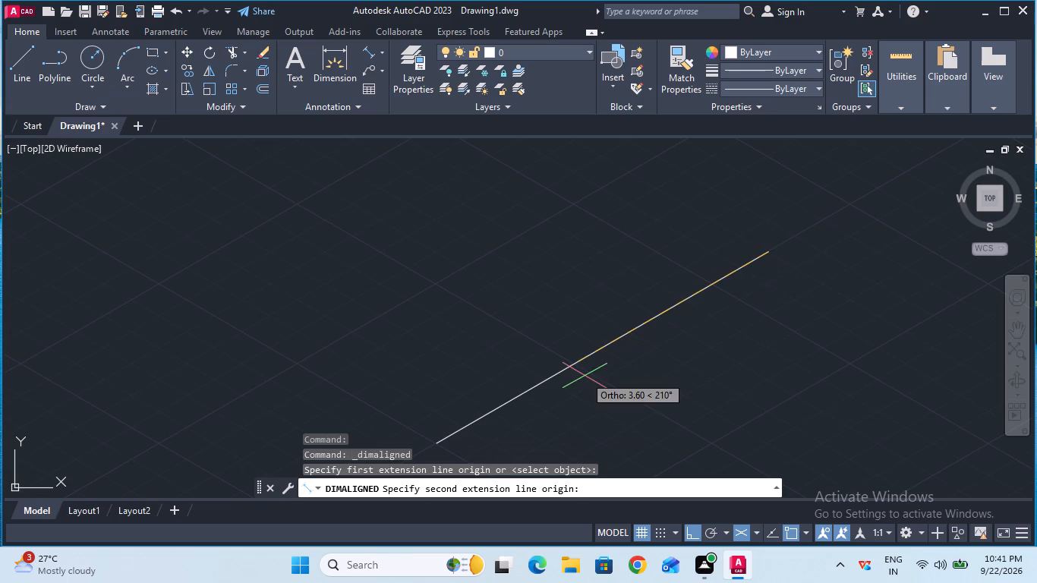
click(439, 446)
ctrl+scroll(429, 414, down, 3)
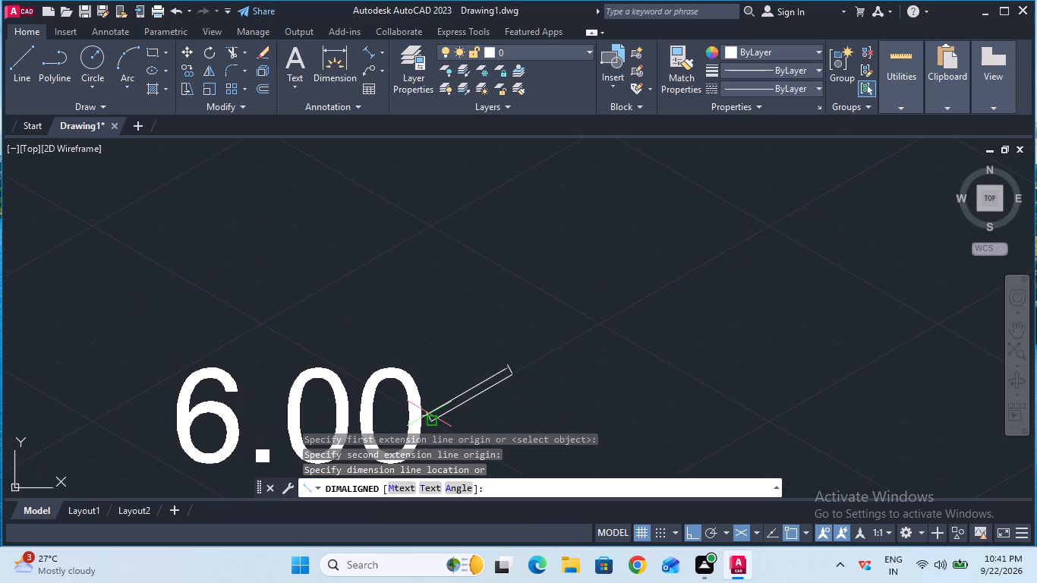
key(Escape)
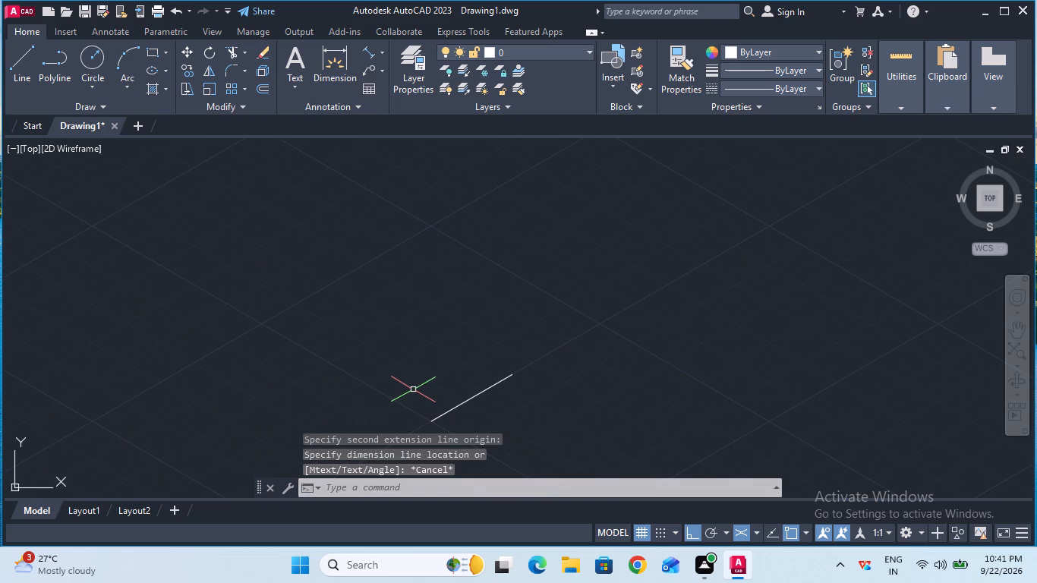
Set the Standard dimension style's text height to 1 and make the style current.
click(421, 481)
key(d)
key(Return)
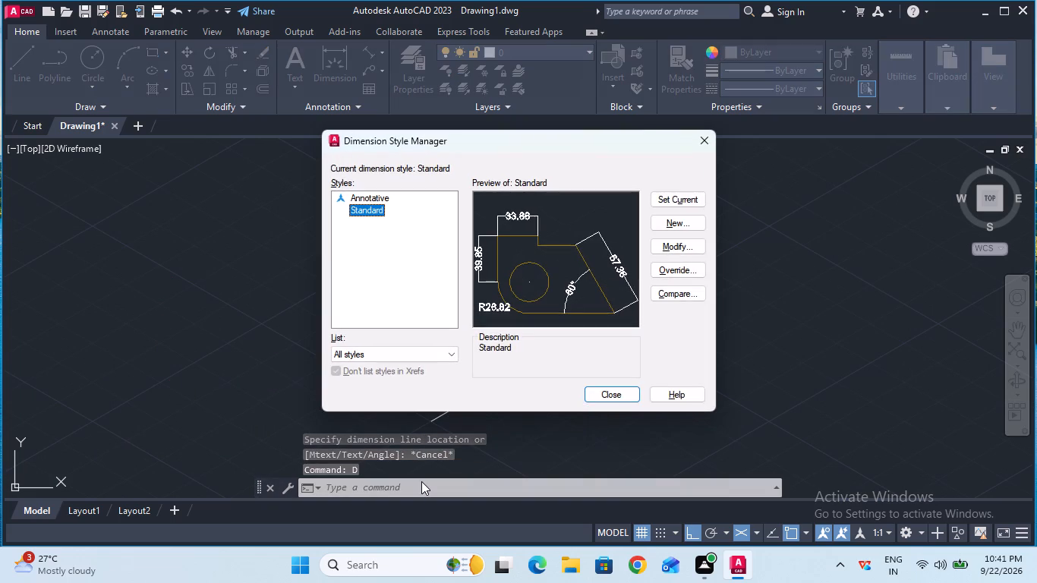
click(695, 242)
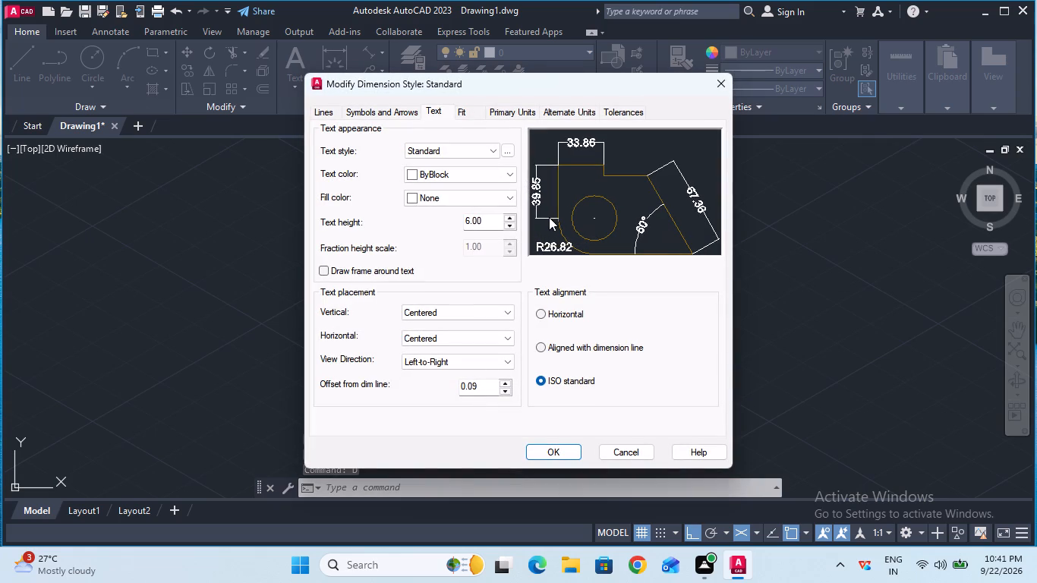
click(496, 218)
key(BackSpace)
key(BackSpace)
key(BackSpace)
key(BackSpace)
key(BackSpace)
key(BackSpace)
key(BackSpace)
key(BackSpace)
key(BackSpace)
key(BackSpace)
key(BackSpace)
key(BackSpace)
key(BackSpace)
key(BackSpace)
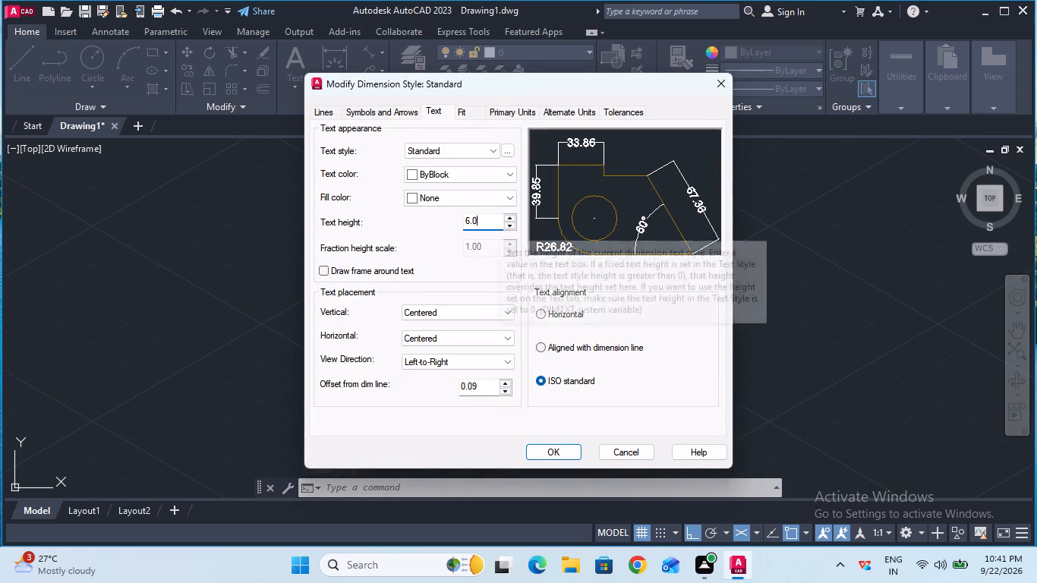
key(1)
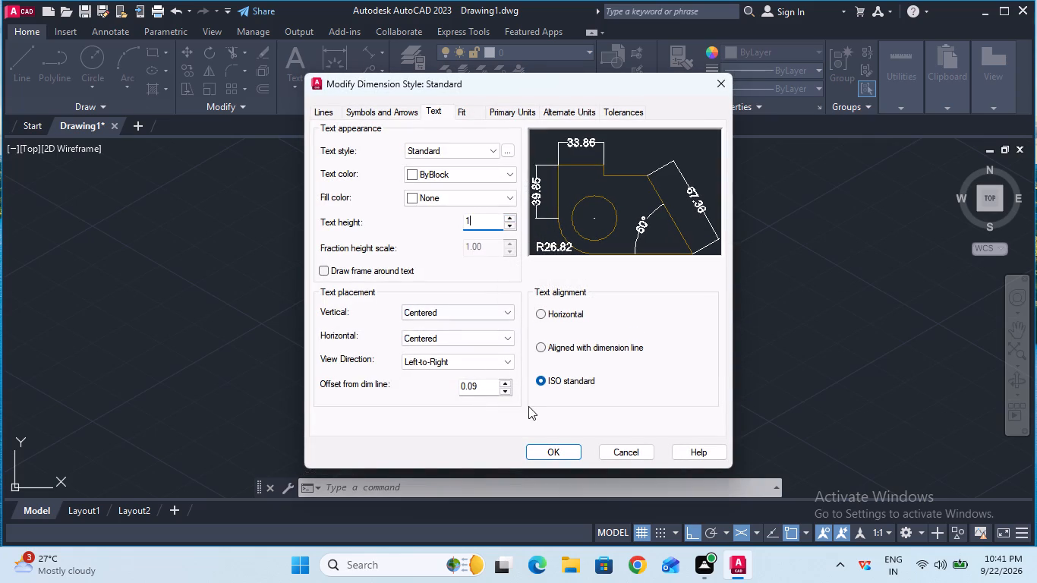
click(541, 450)
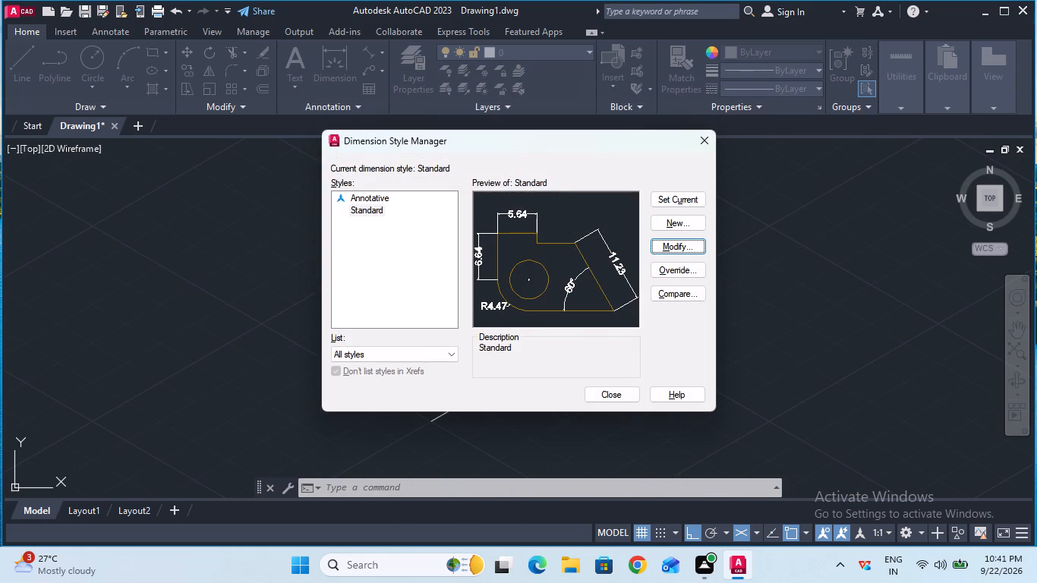
click(673, 202)
click(626, 398)
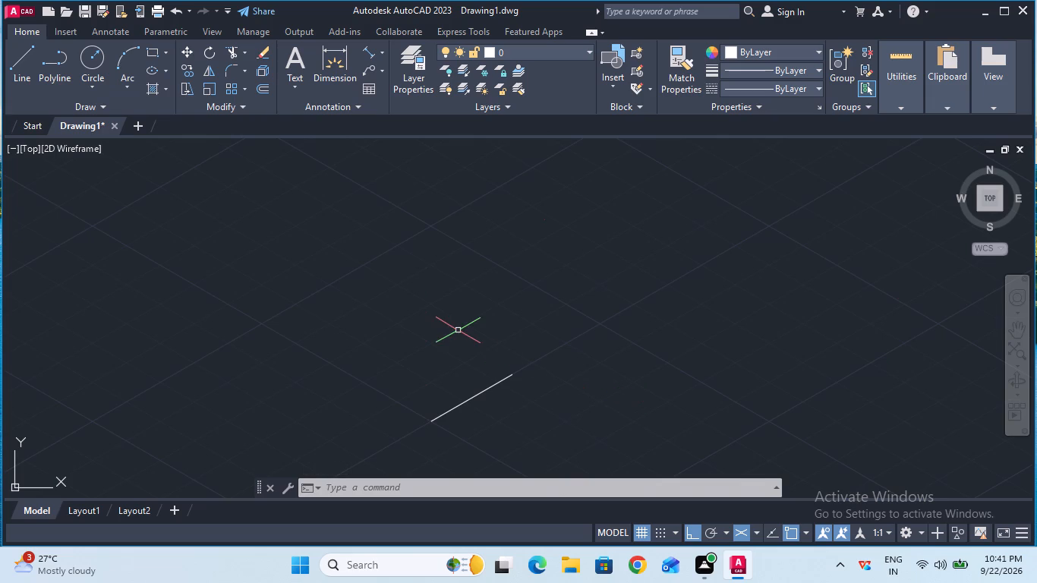
Preview an aligned dimension on the base edge again to check the new text size, without placing it.
click(368, 58)
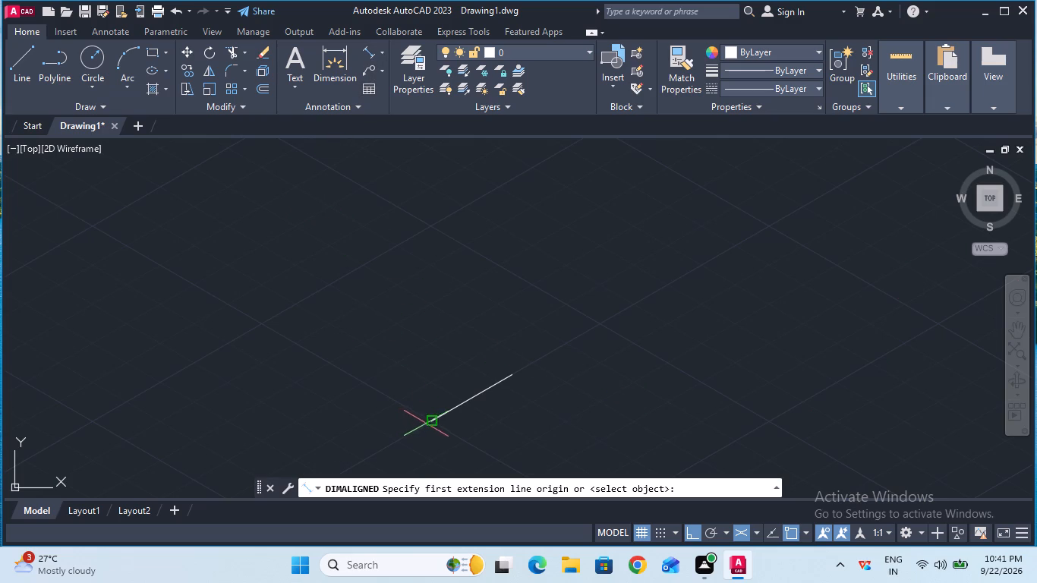
click(433, 421)
click(507, 373)
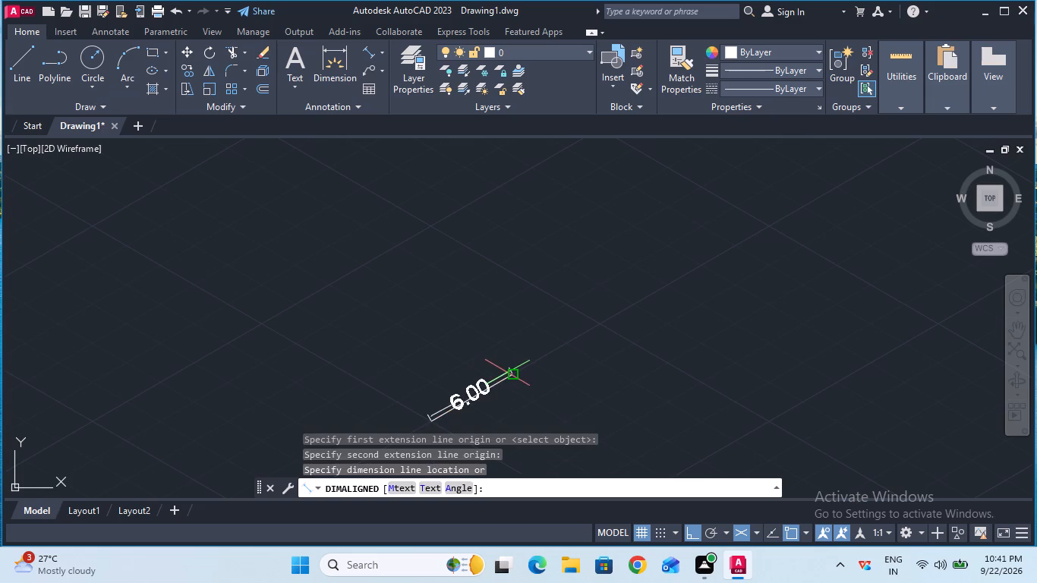
key(Escape)
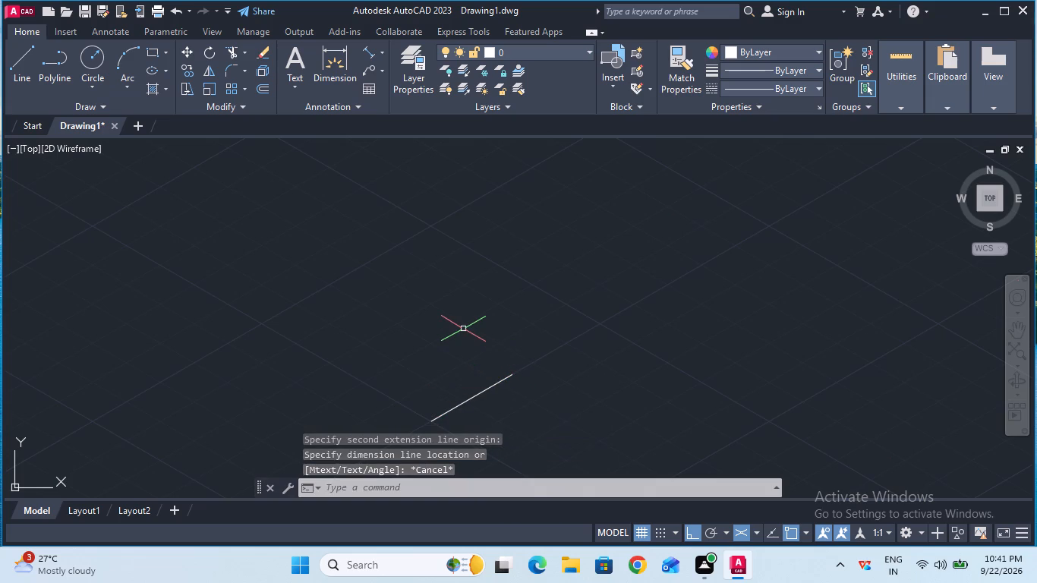
From the base edge's lower endpoint, draw a line 1 unit along 150°, then 1 unit vertically up on the right isoplane.
double_click(13, 62)
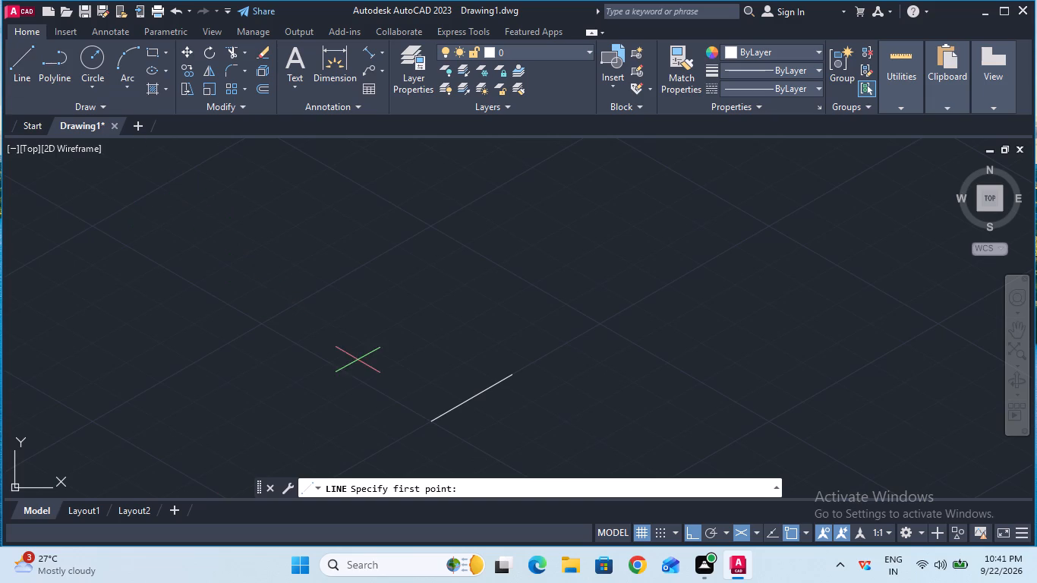
click(430, 418)
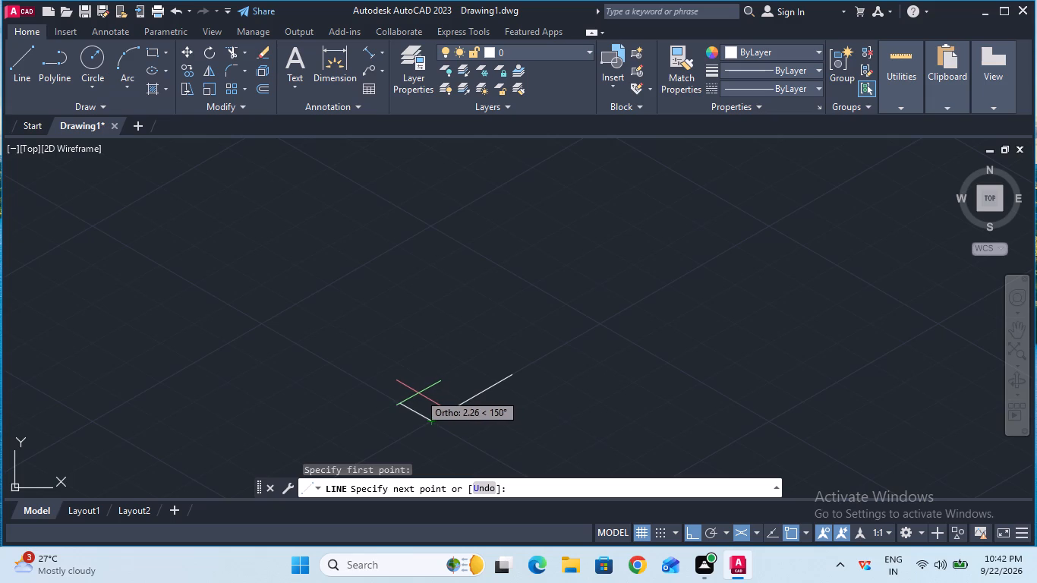
key(1)
key(Return)
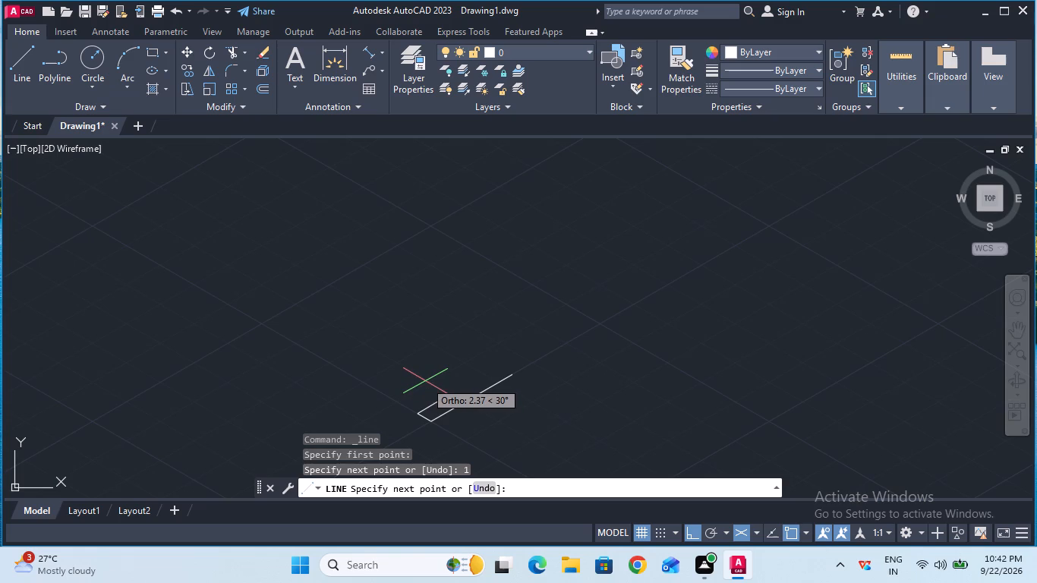
key(F5)
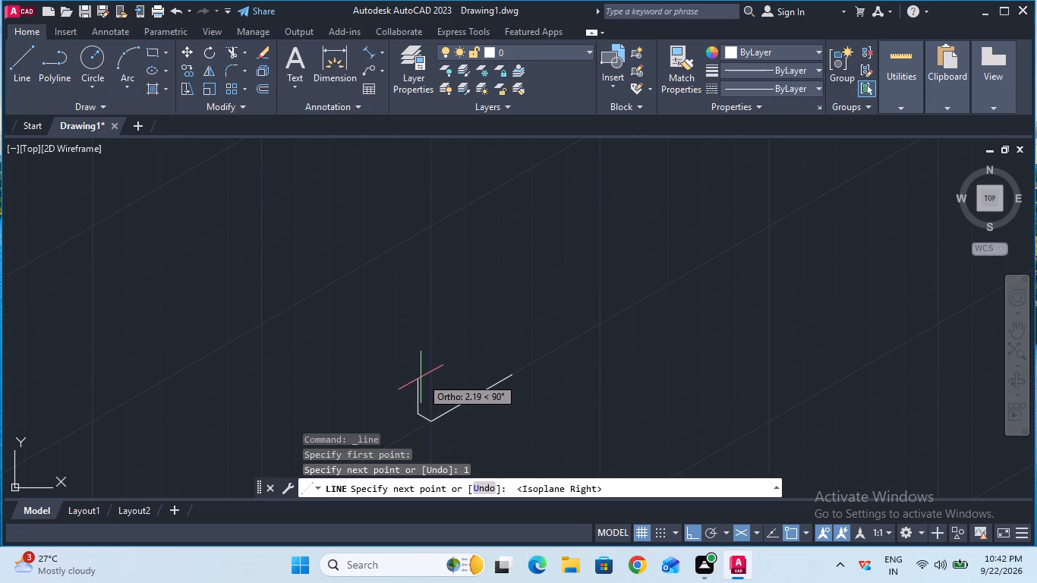
key(1)
key(Return)
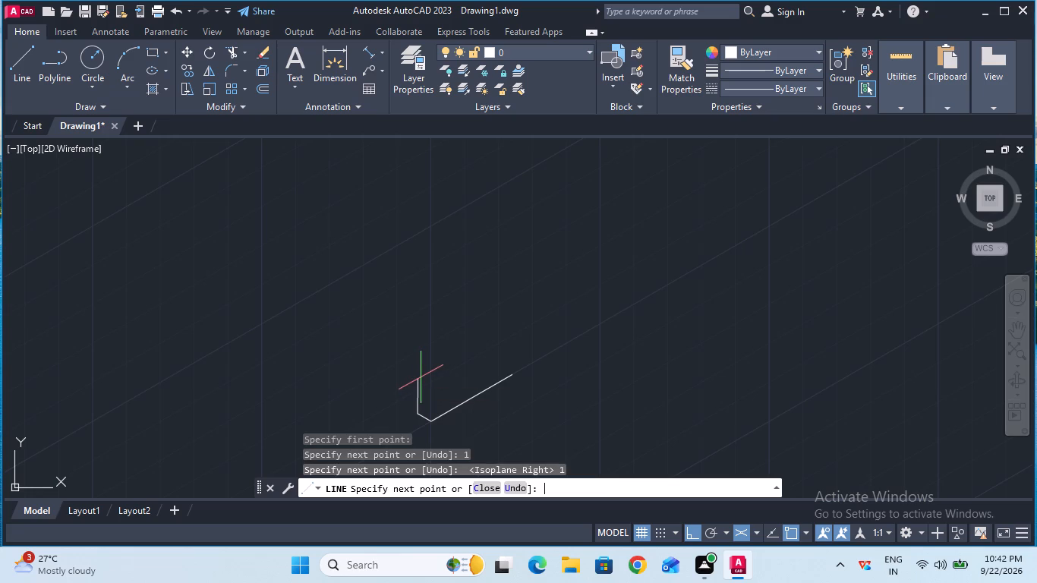
Continue the profile on the left isoplane: 3.50 units along 150°, 1 unit vertically down, and 1 unit along 150°.
key(F5)
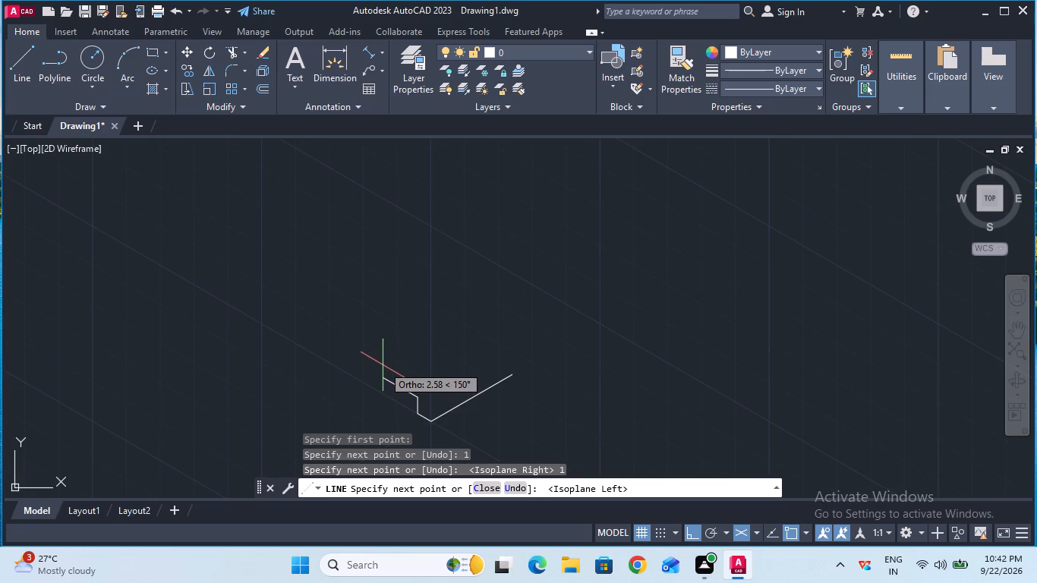
key(3)
text(.5)
key(0)
key(Return)
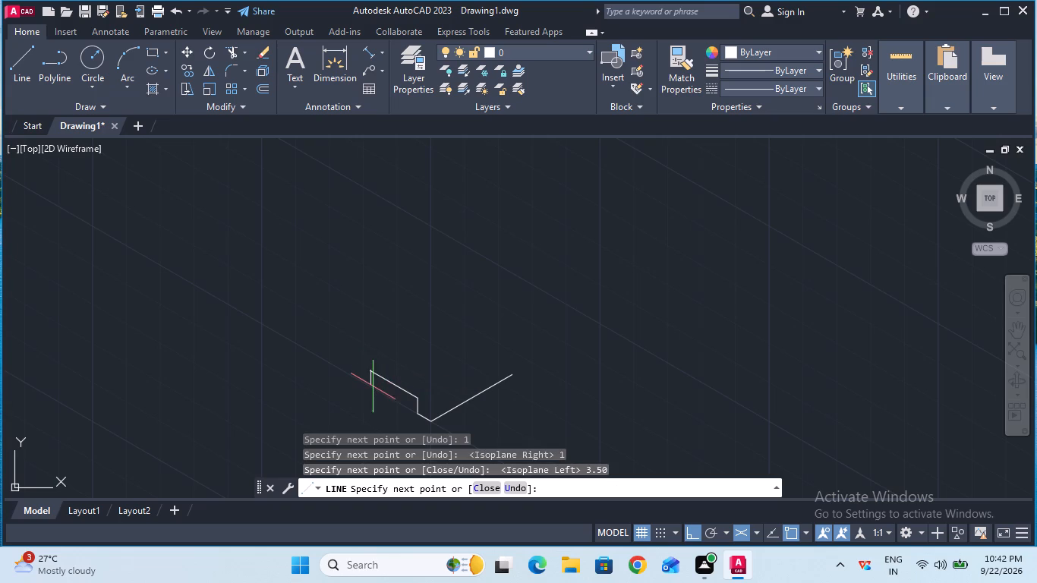
key(1)
key(Return)
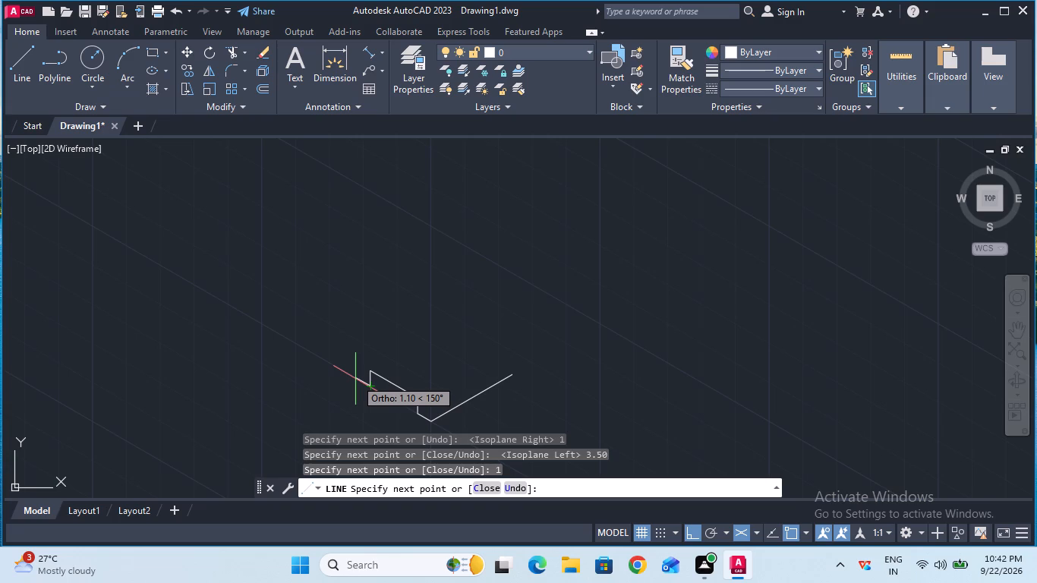
key(1)
key(Return)
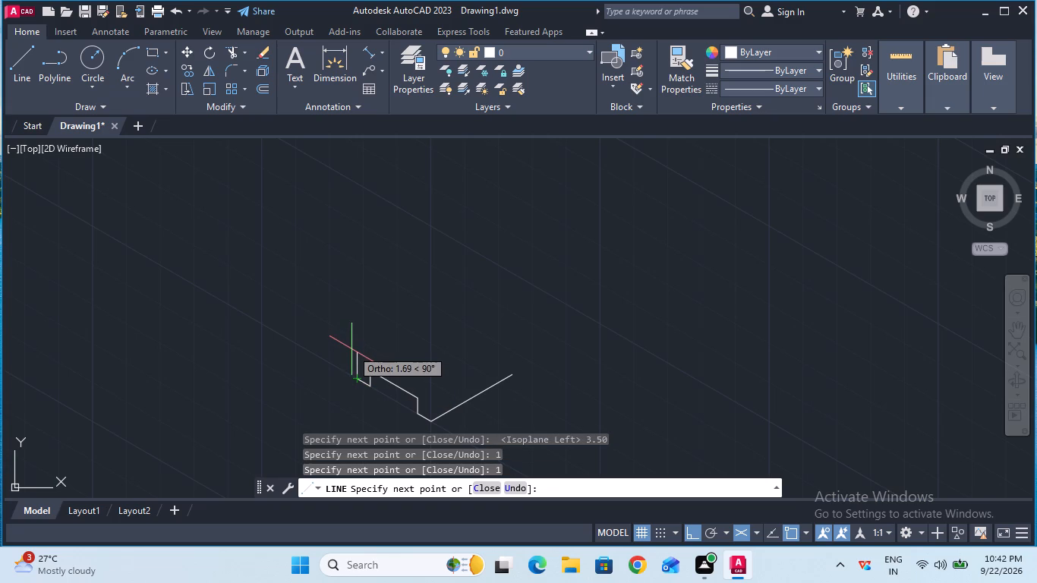
Finish the slotted end-face outline: 2 units vertically up, 5.50 units along 330°, and down to the base edge's lower endpoint.
key(2)
key(Return)
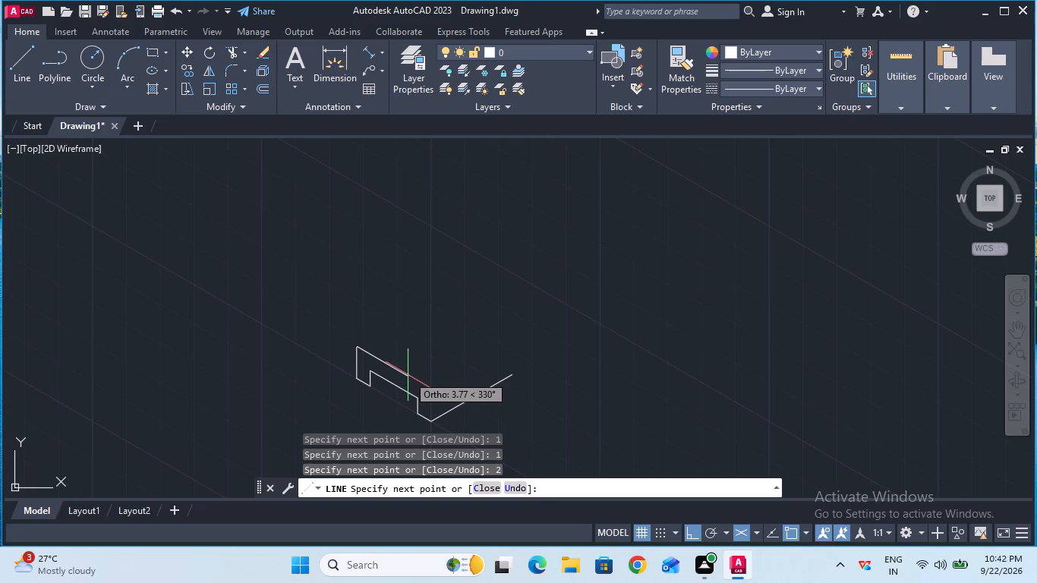
text(5.5)
key(5)
key(BackSpace)
key(0)
key(Return)
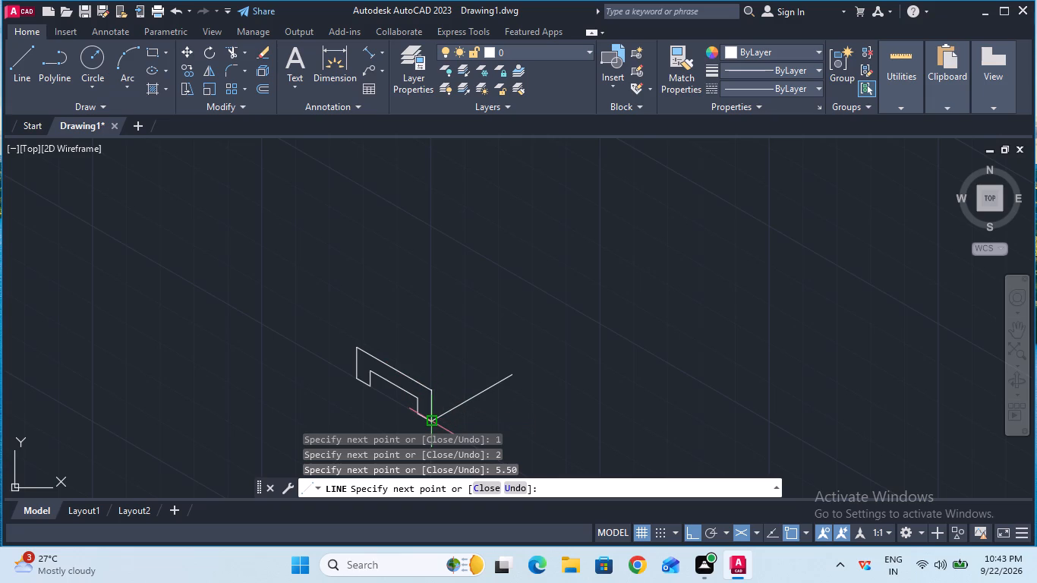
click(436, 423)
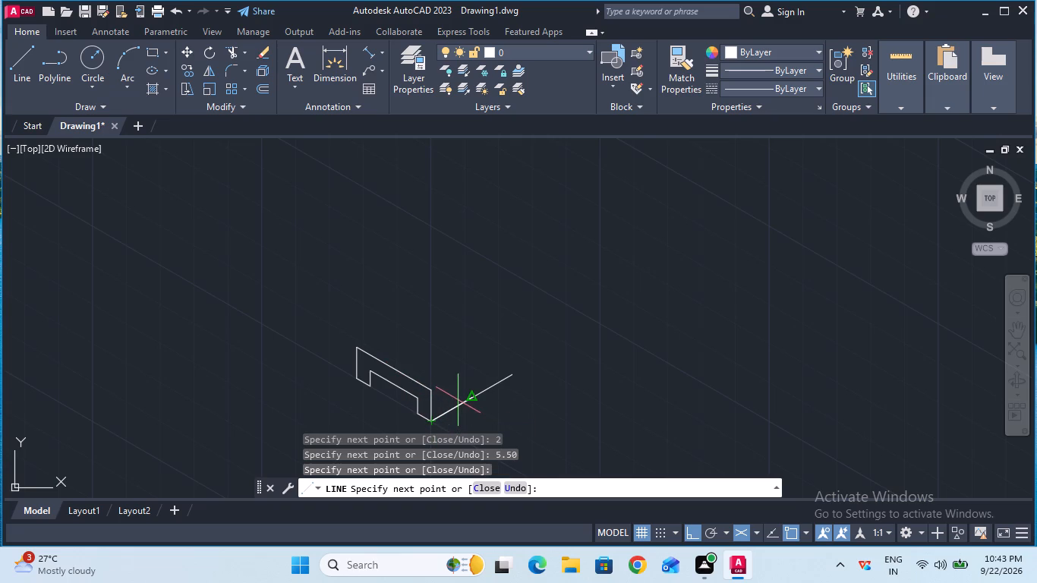
key(Escape)
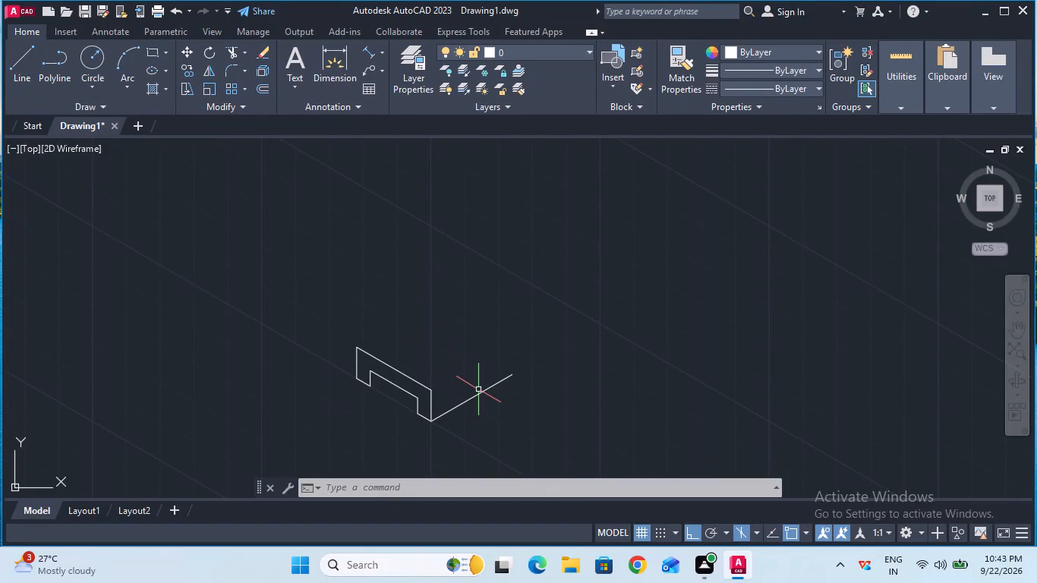
On the top isoplane, draw a 4.75-unit line parallel to the base edge from the end face's upper corner above that edge.
click(31, 87)
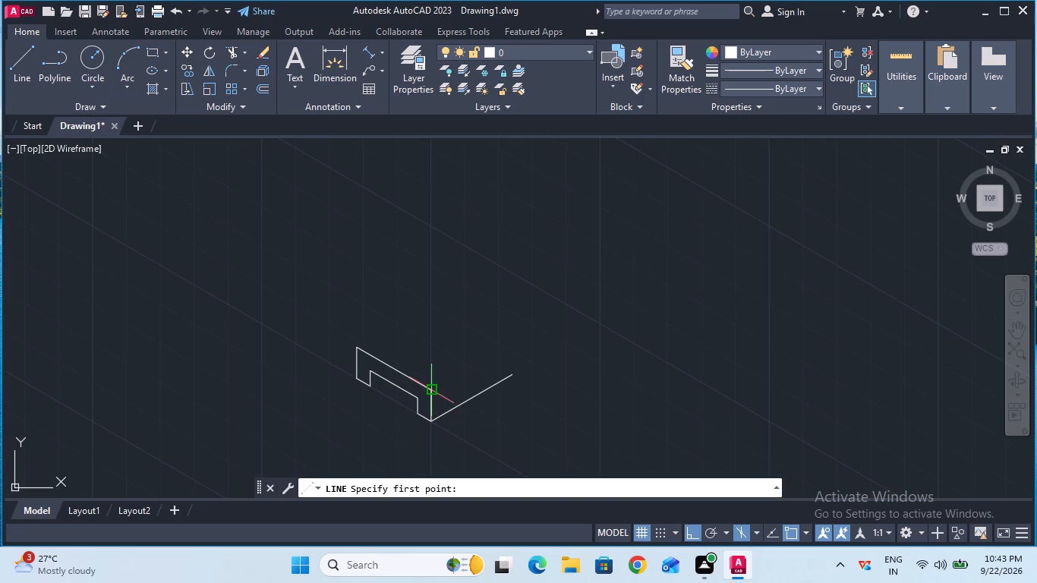
click(431, 392)
key(F5)
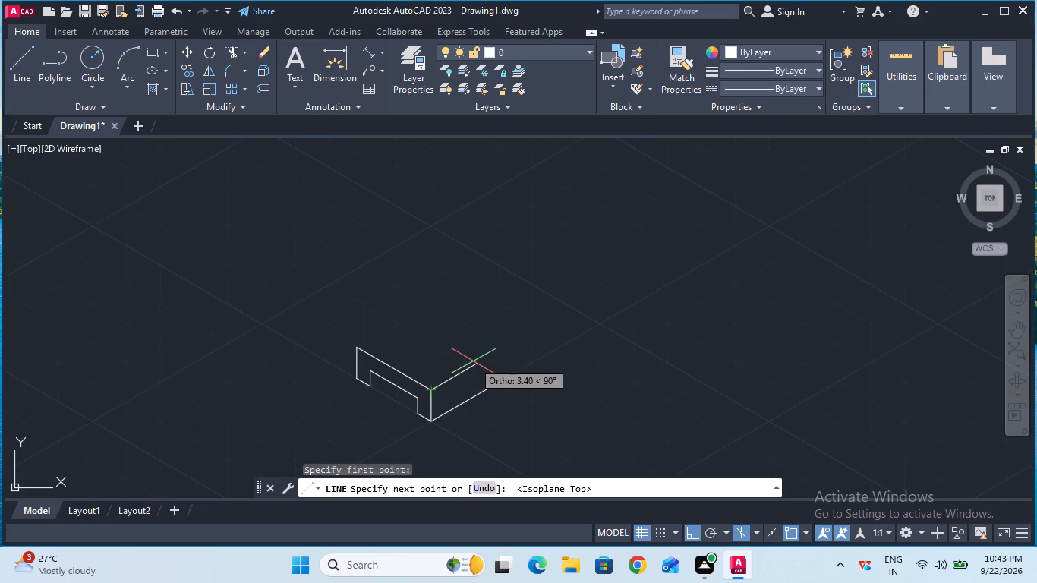
text(4.75)
key(Return)
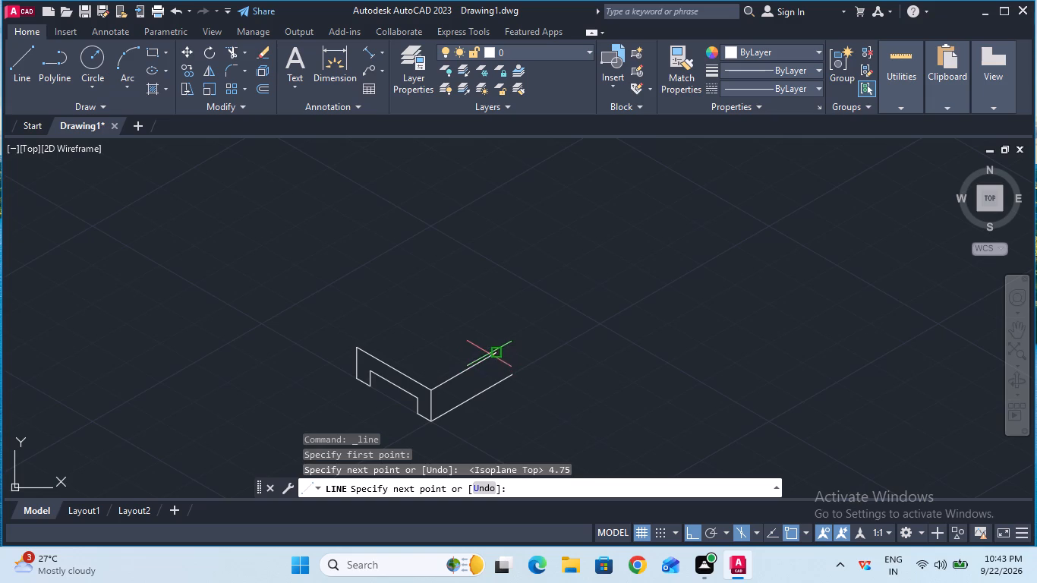
key(Escape)
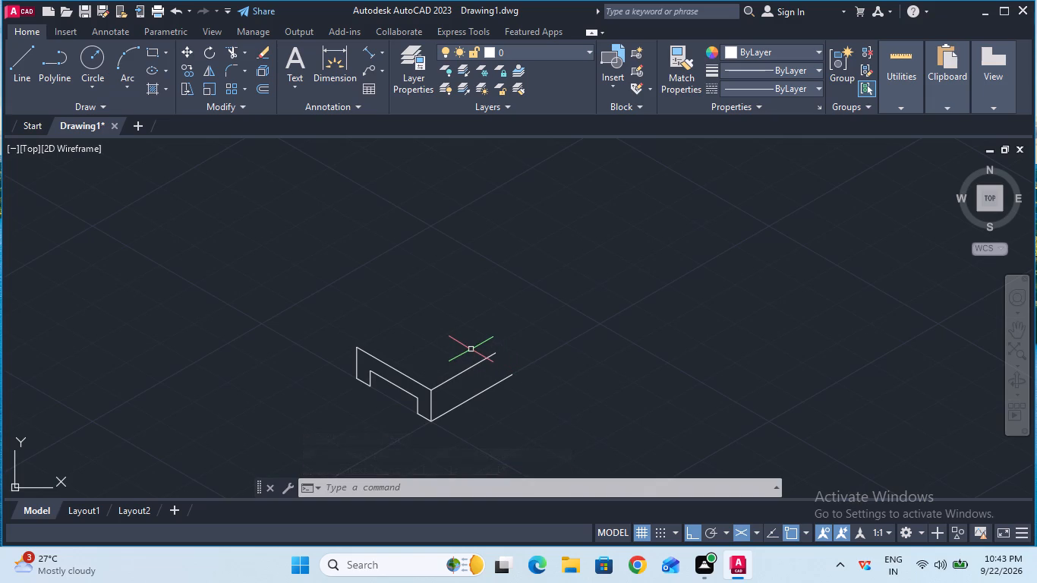
Complete the top face with a 5.50-unit line along 150° from the 4.75 edge's far end, closing to the end face's other upper corner.
click(31, 77)
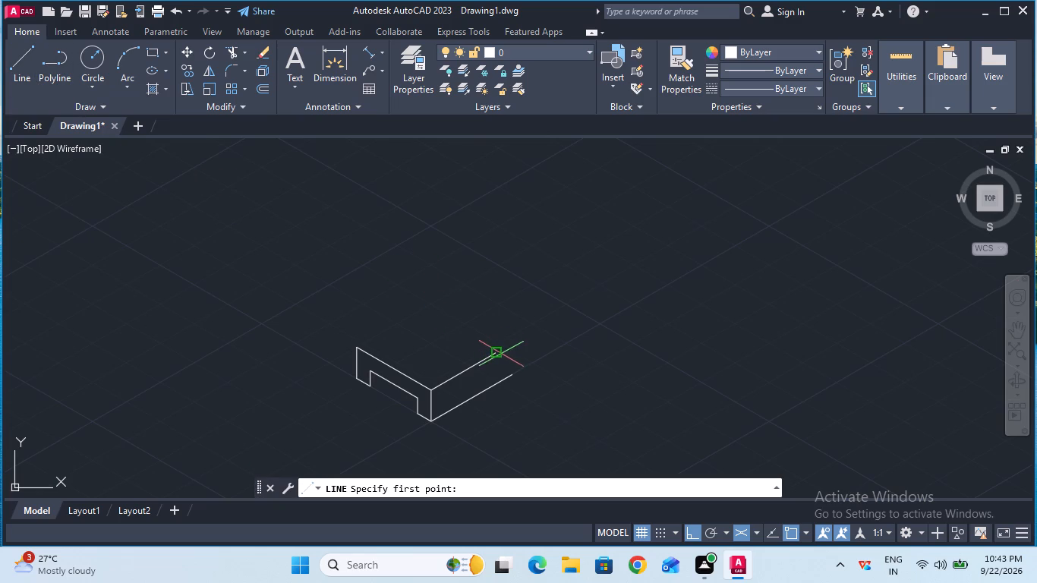
click(496, 351)
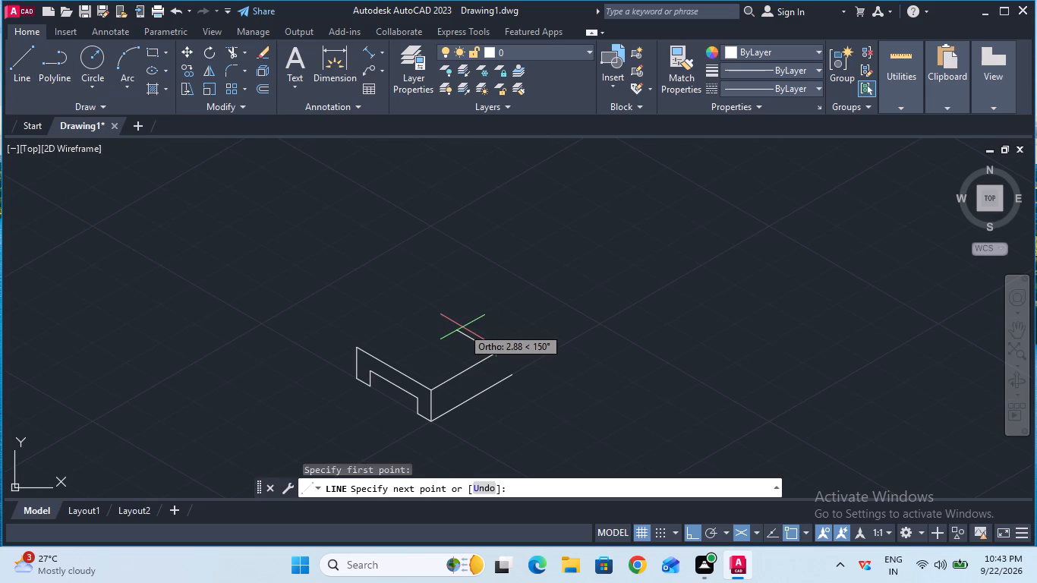
text(5.50)
key(Return)
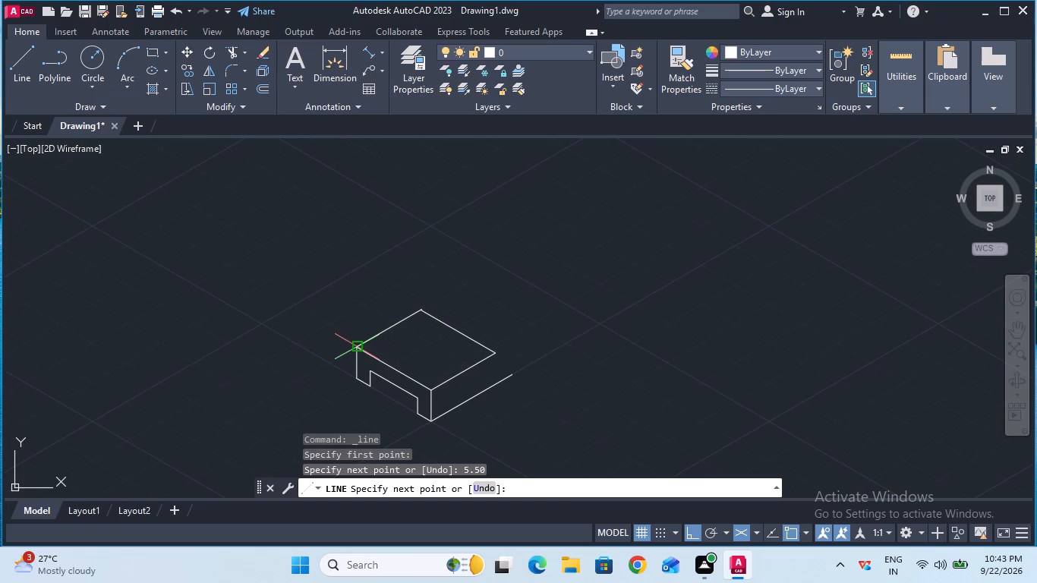
click(361, 350)
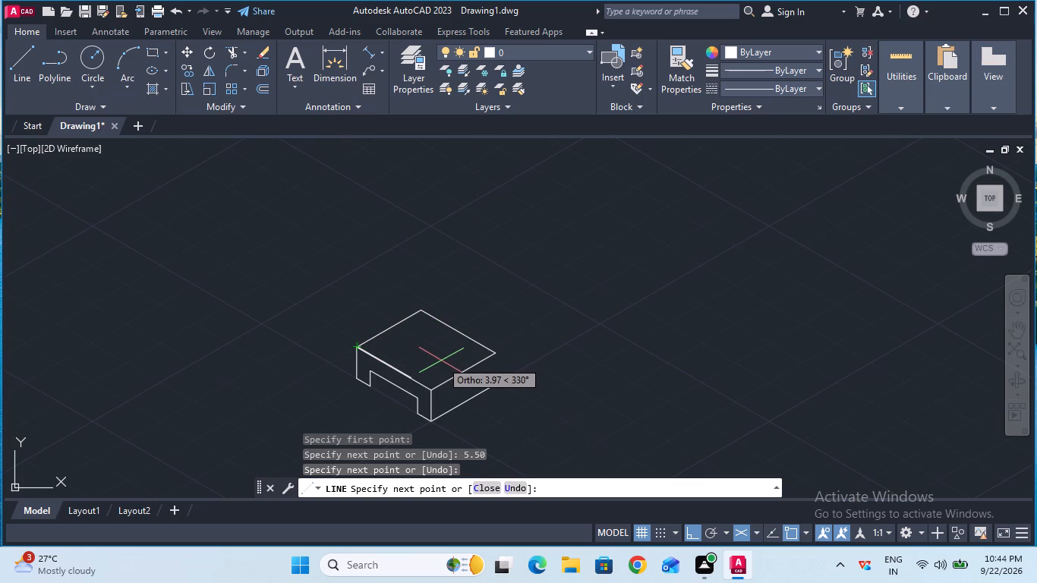
key(grave)
key(Escape)
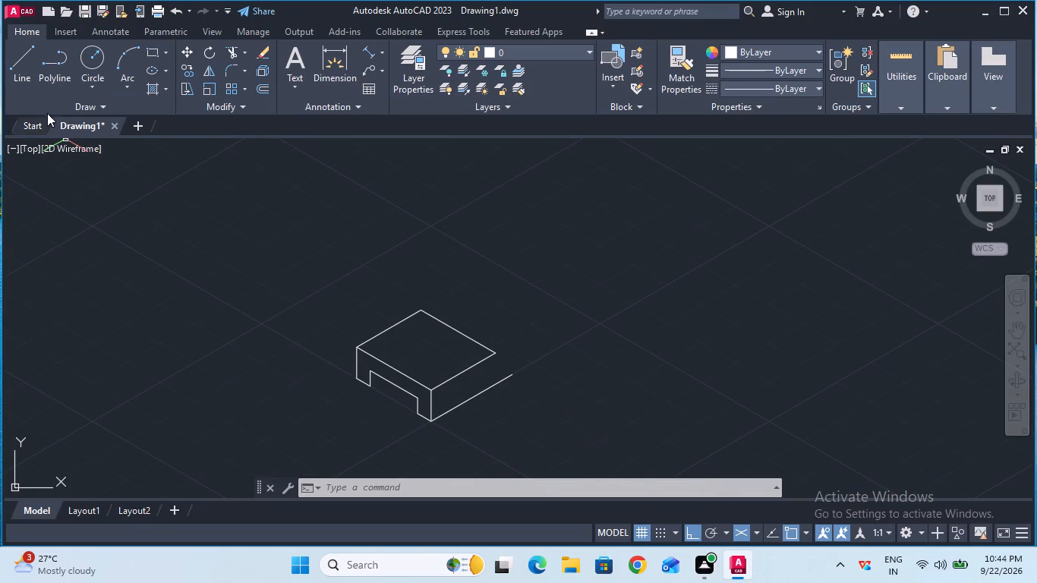
Draw a 3-unit line along 30° from the slot's far lower corner as its receding inner edge.
double_click(20, 71)
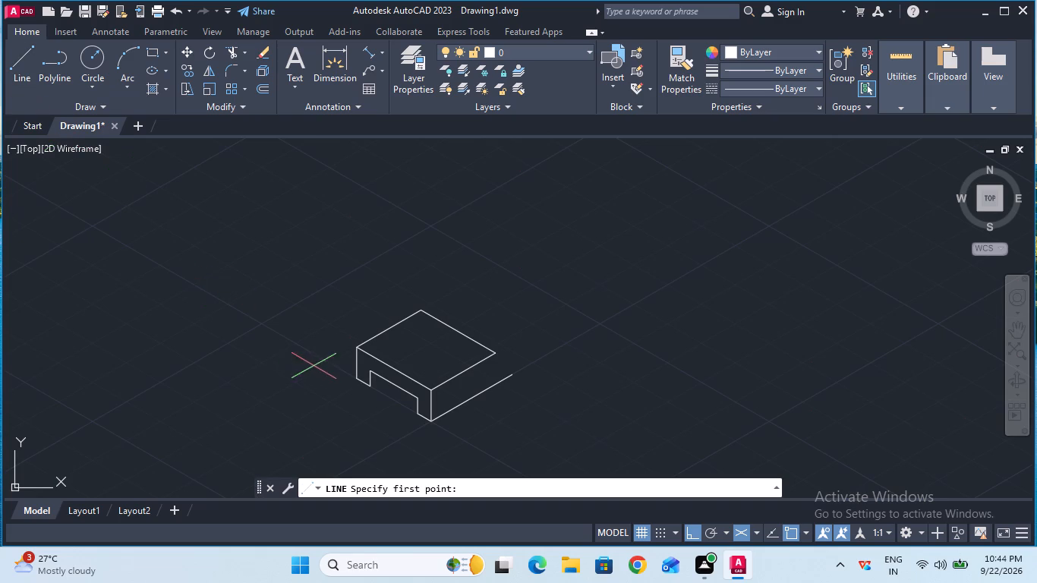
click(373, 391)
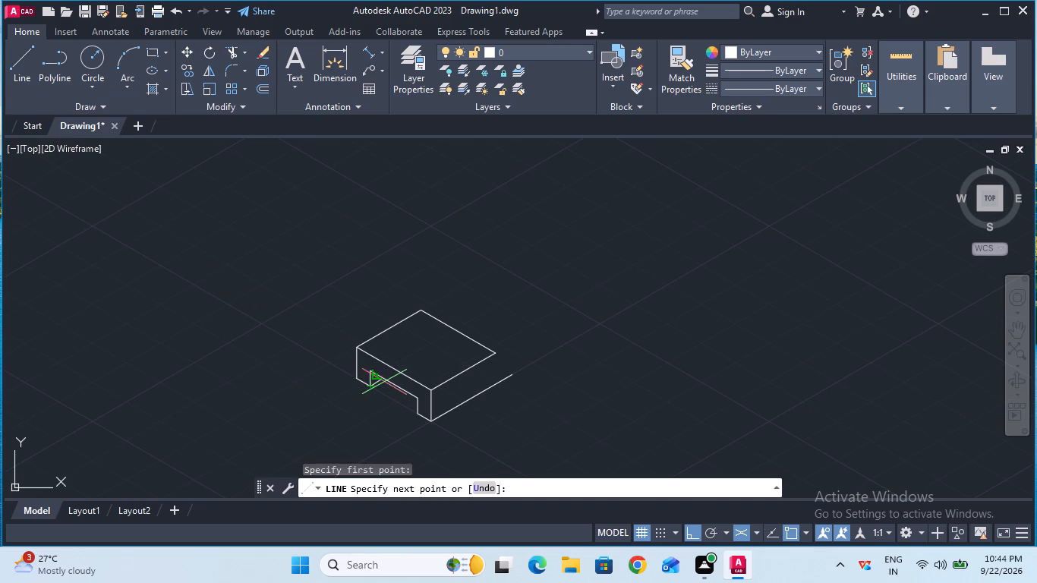
key(3)
key(Return)
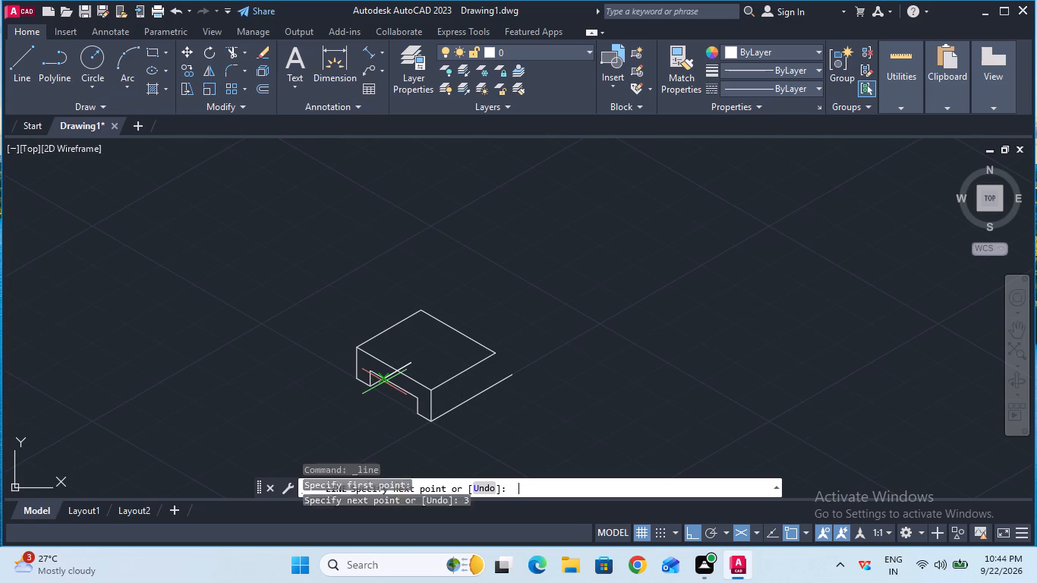
key(Escape)
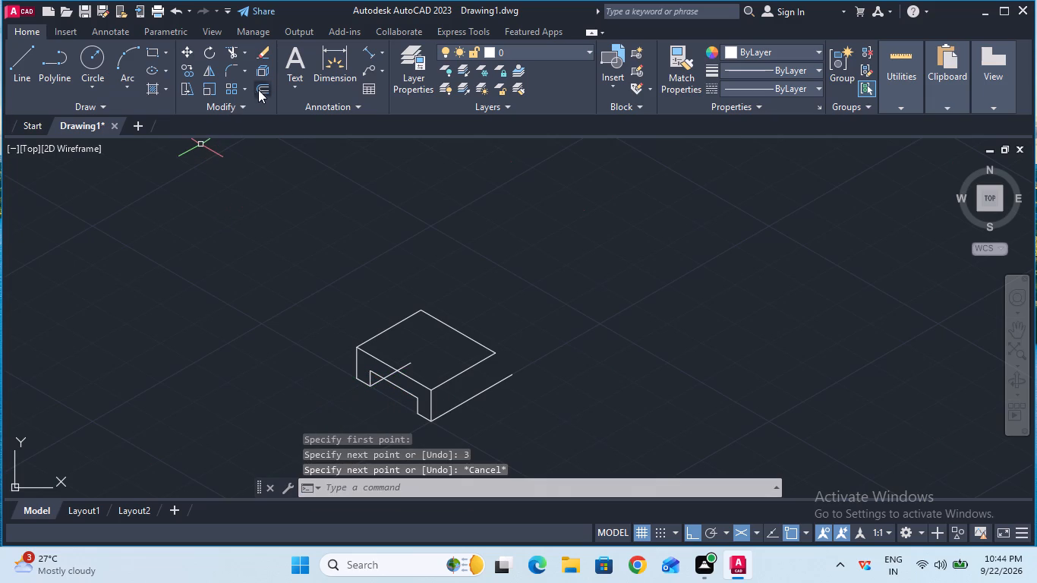
Trim the slot's receding line beyond the slot's top edge, including the part crossing the top face.
click(233, 52)
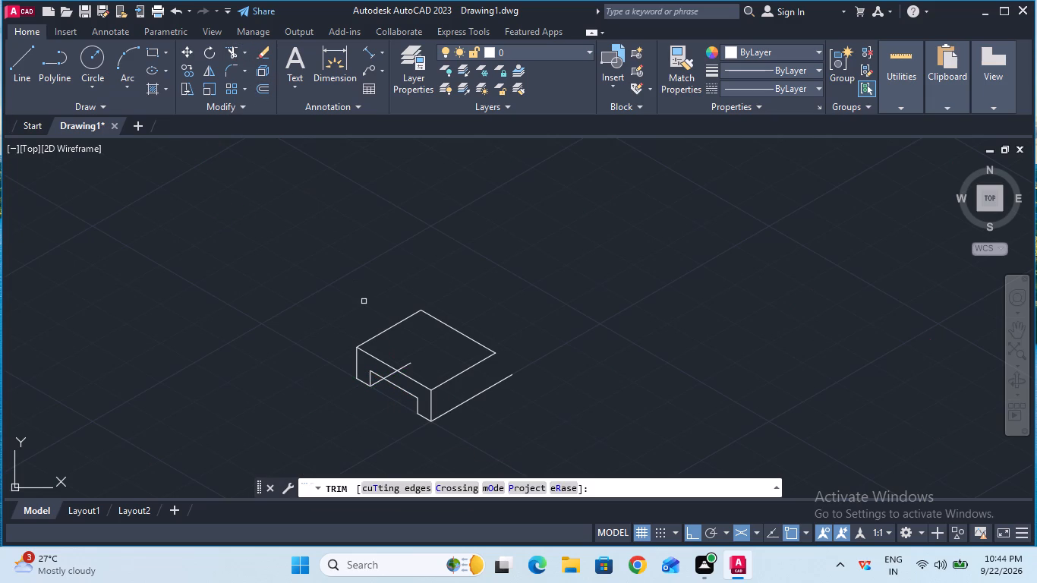
click(392, 376)
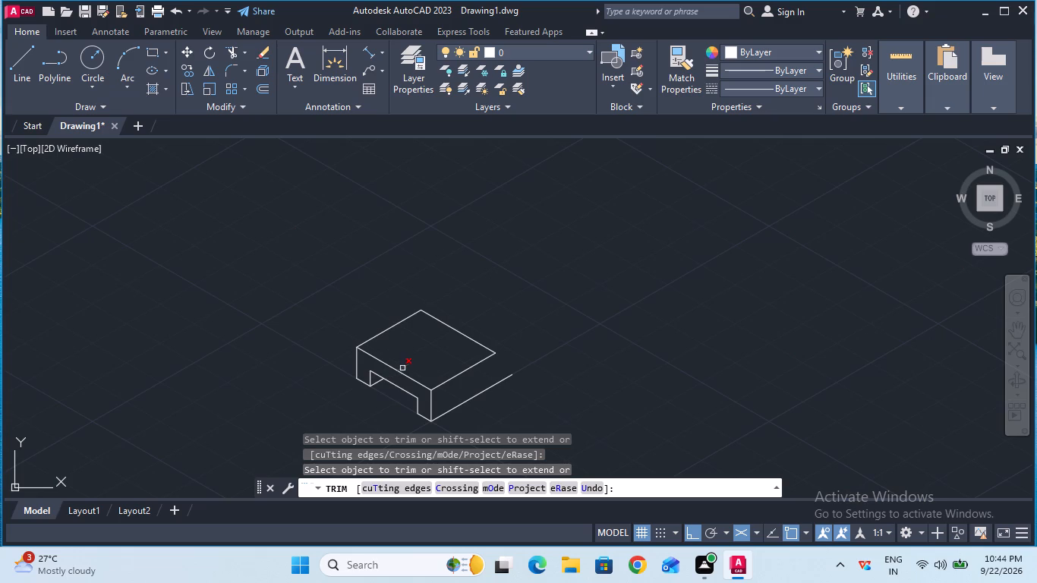
click(402, 368)
key(Escape)
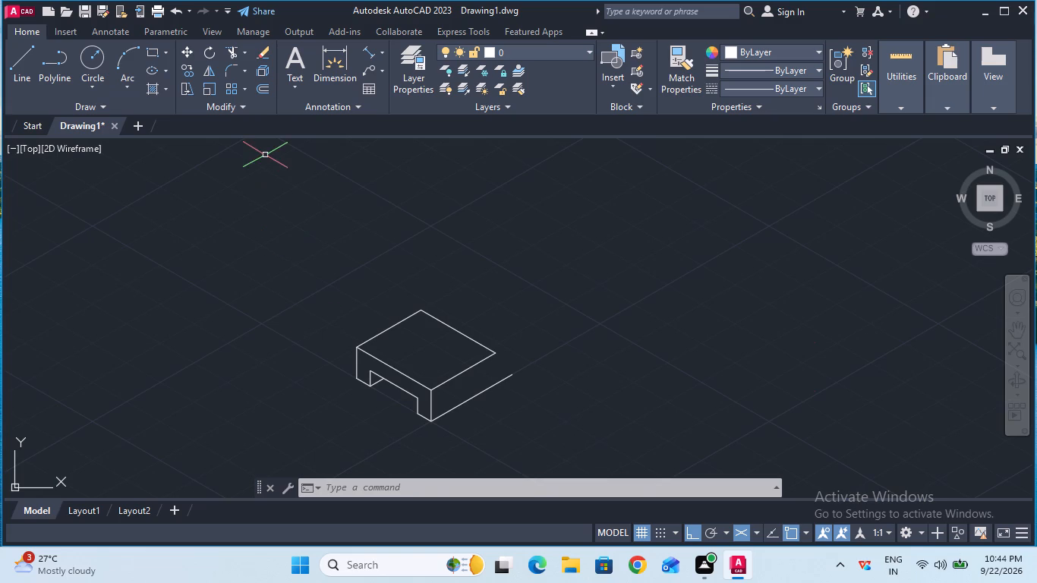
With the CENTER linetype, draw a centerline from the slot top edge's midpoint up to the front top edge and across to the back edge's midpoint.
click(770, 87)
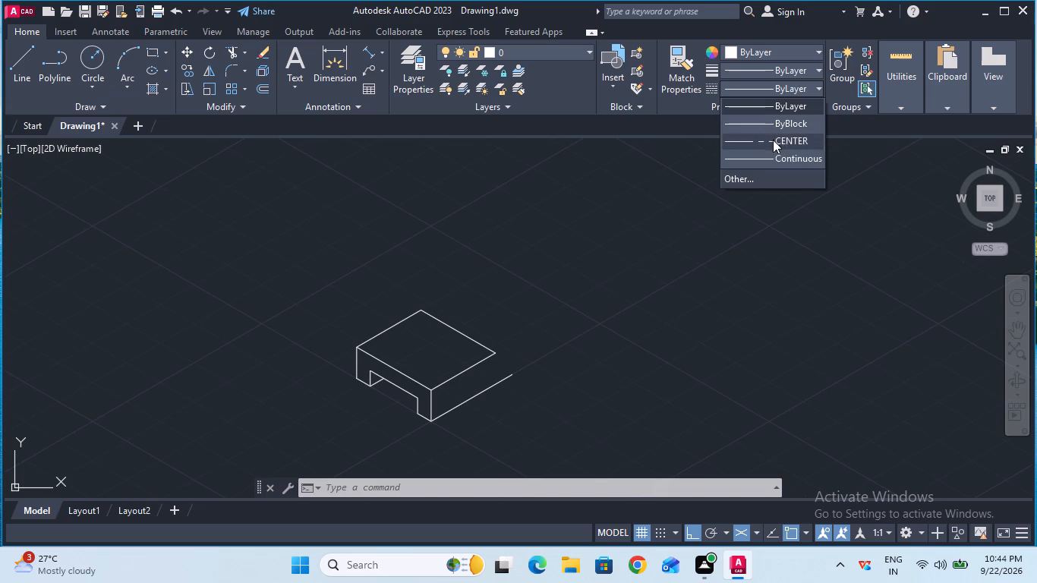
click(773, 140)
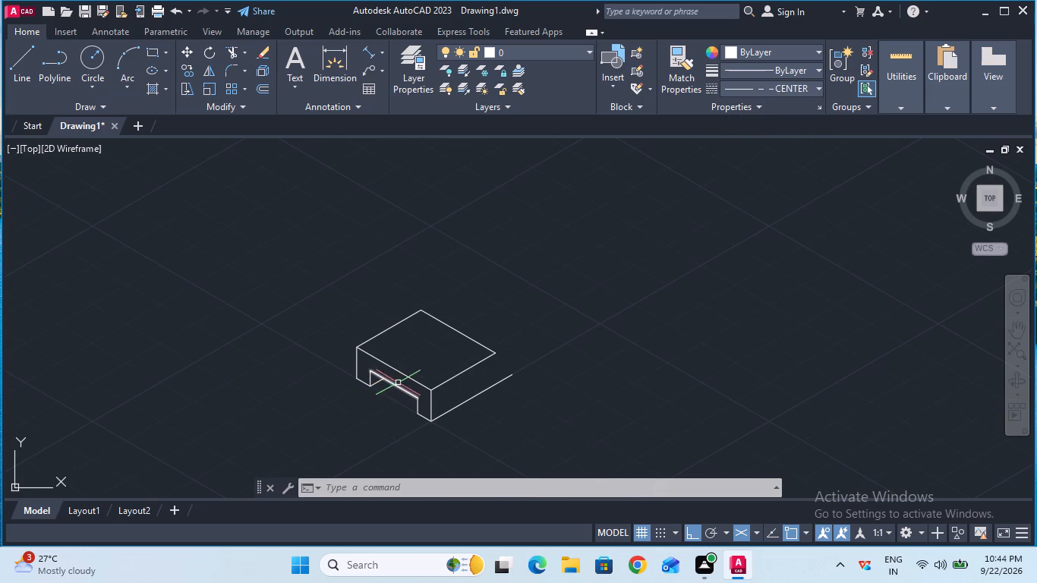
click(23, 74)
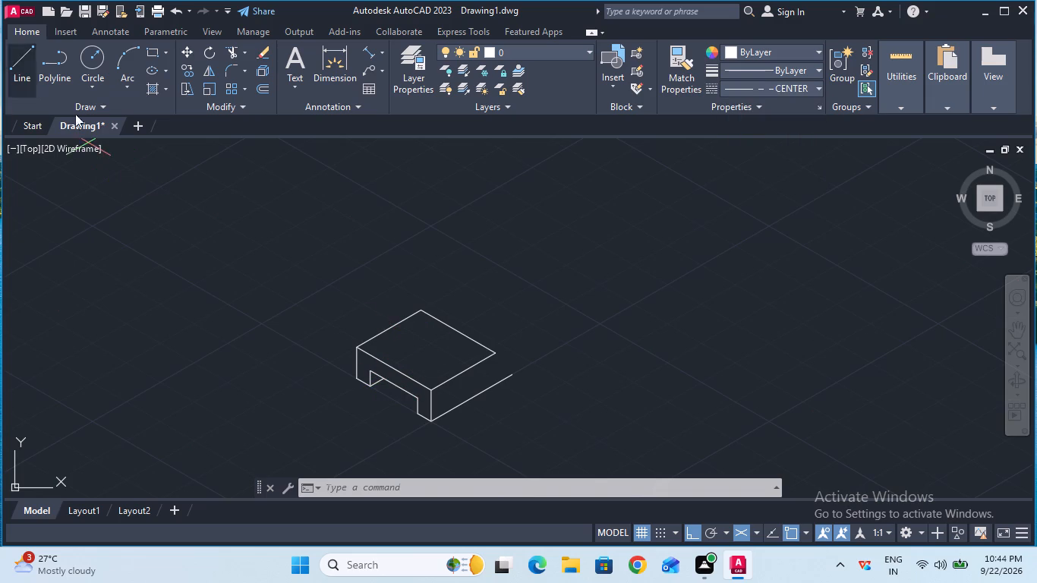
click(391, 386)
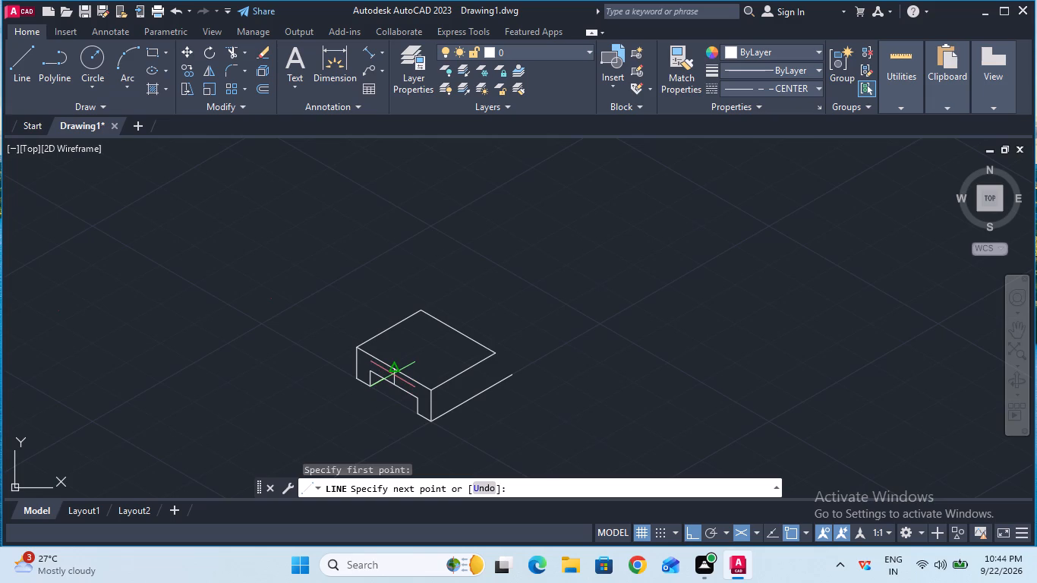
key(F5)
click(392, 373)
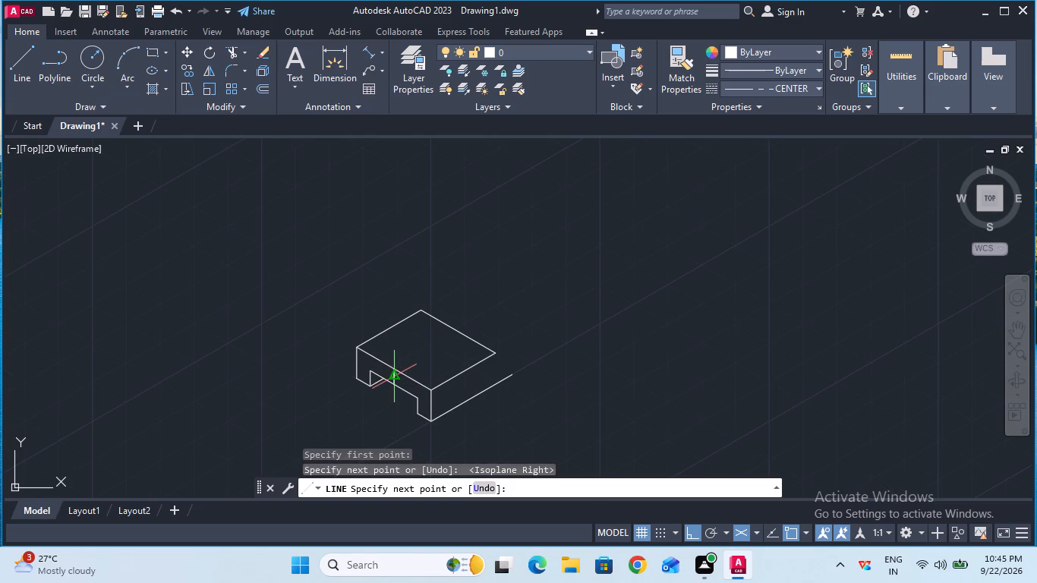
click(453, 337)
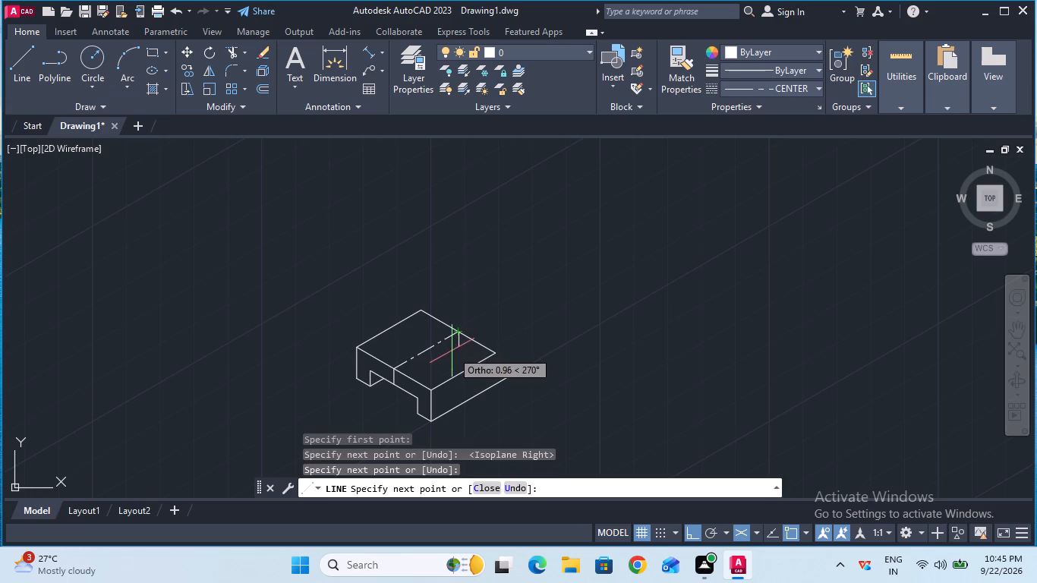
key(Escape)
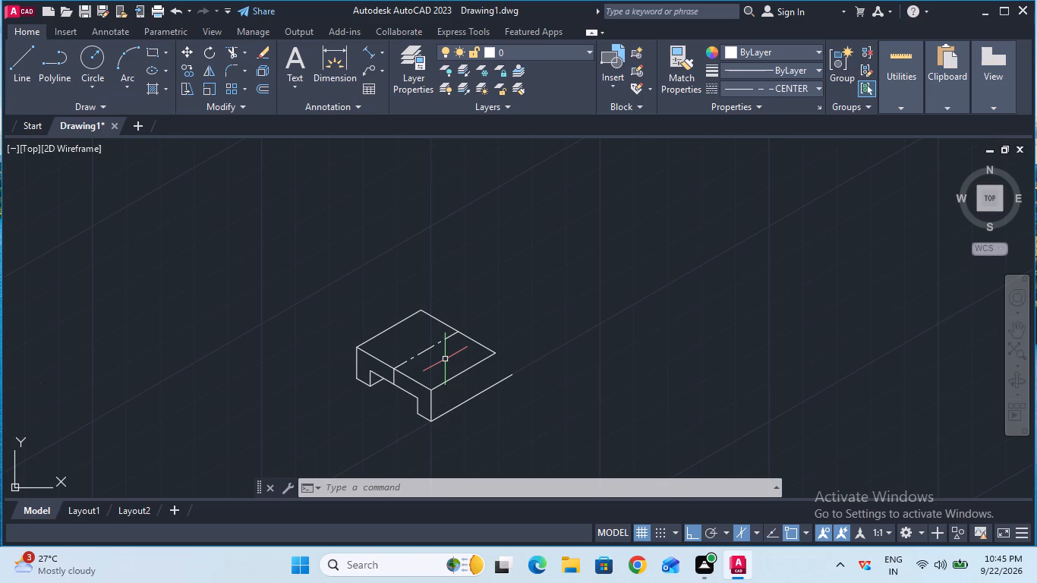
Place a 2.00-unit aligned dimension along the top face's left receding edge, starting at the front left corner.
ctrl+scroll(445, 359, up, 1)
click(369, 51)
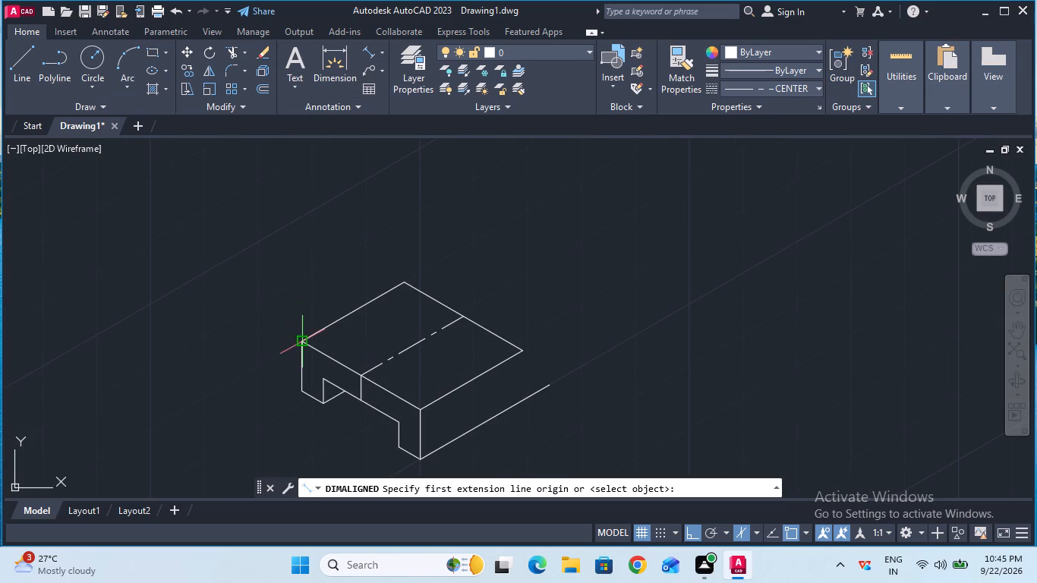
click(301, 340)
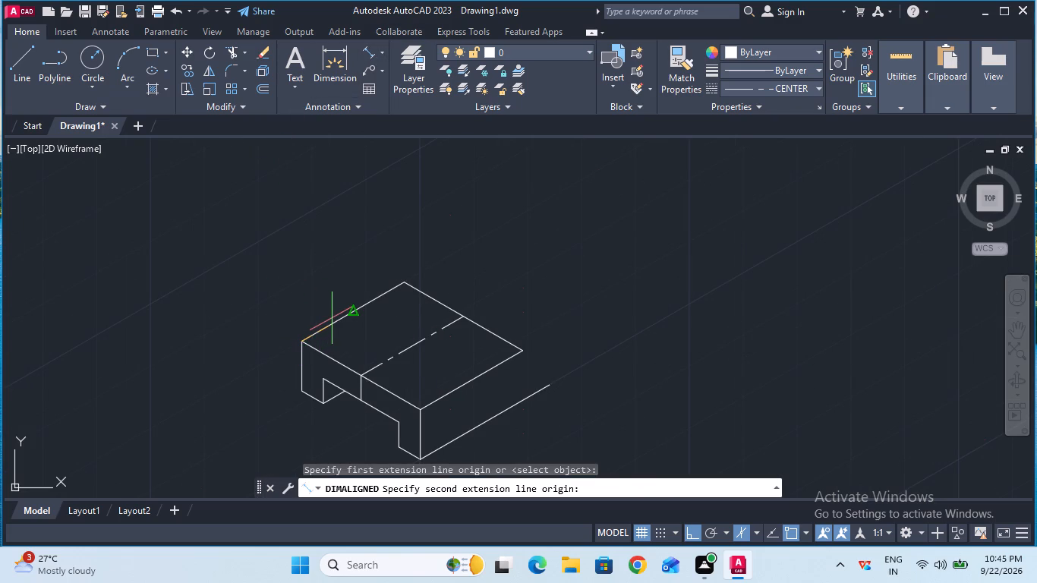
key(2)
key(Return)
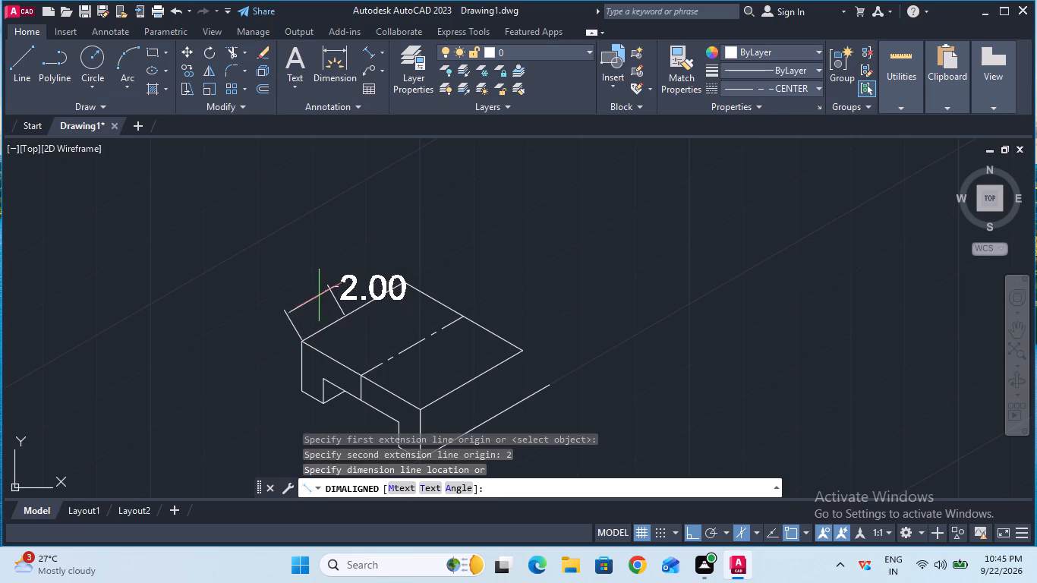
click(318, 295)
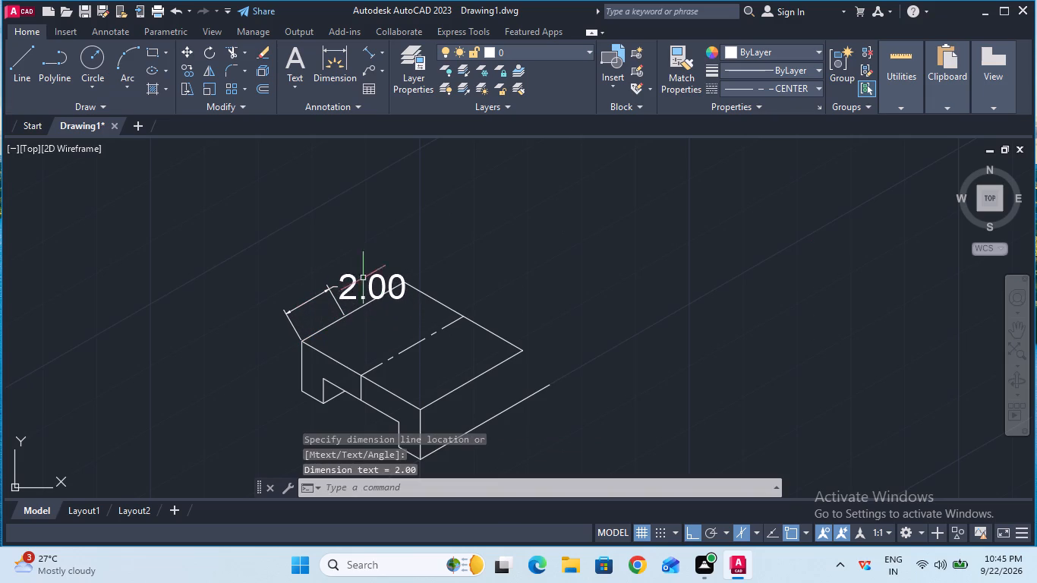
Draw a line from the left receding edge's midpoint to the 2.00 dimension's far end, continuing 1.65 units along 330° across the top face.
click(35, 77)
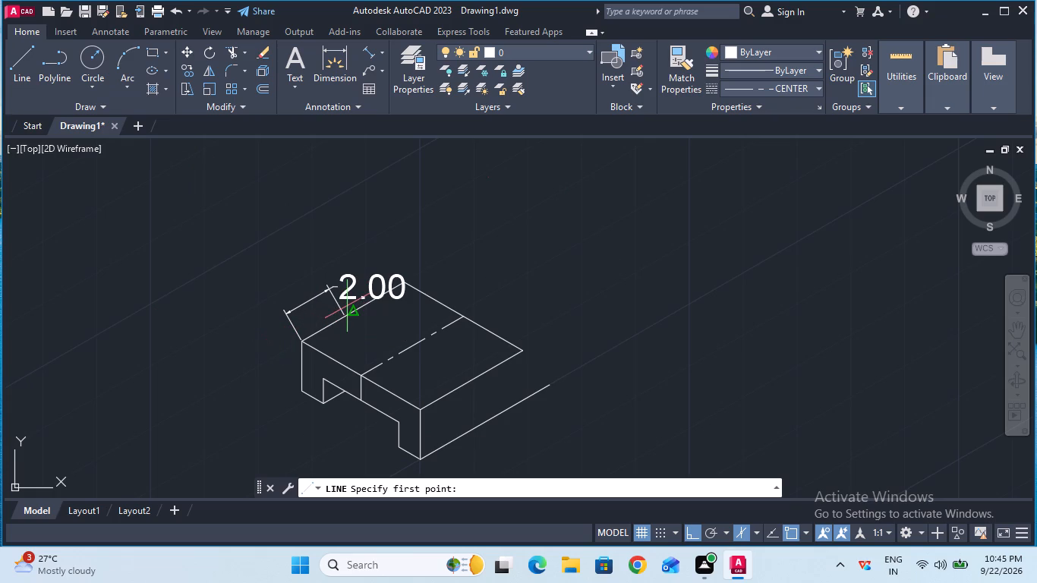
ctrl+scroll(347, 306, up, 2)
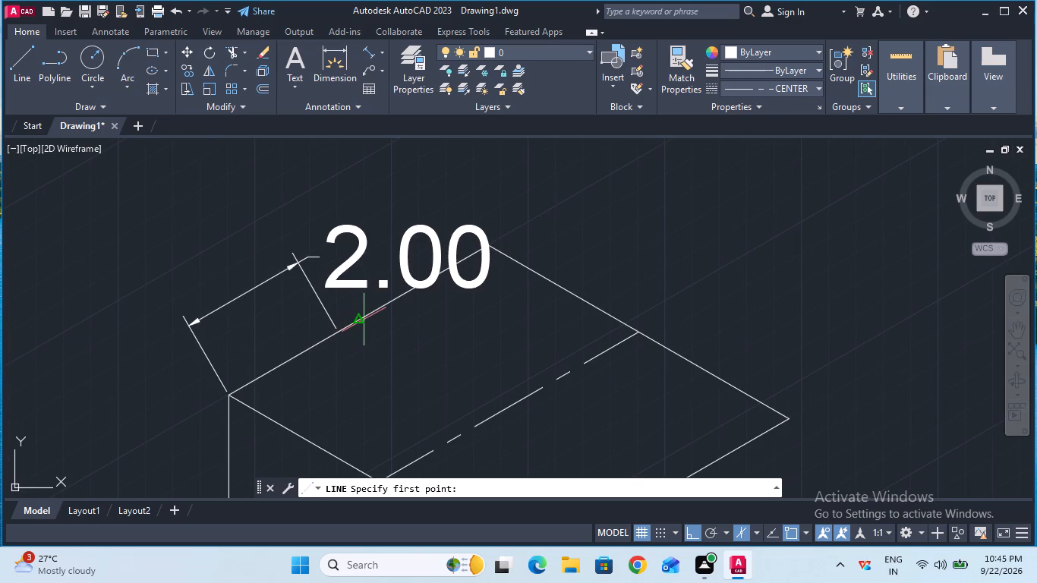
click(355, 322)
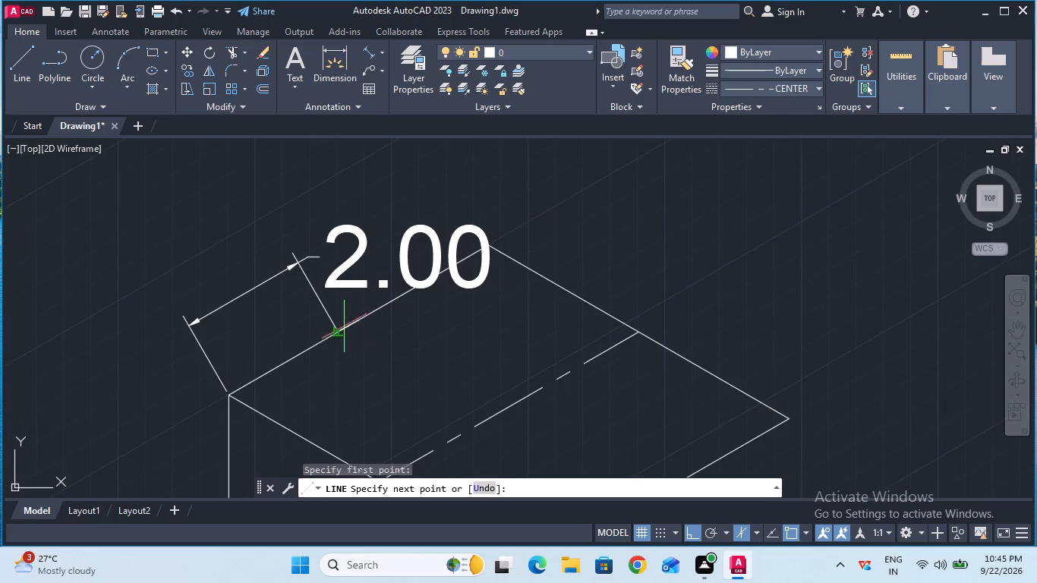
click(344, 329)
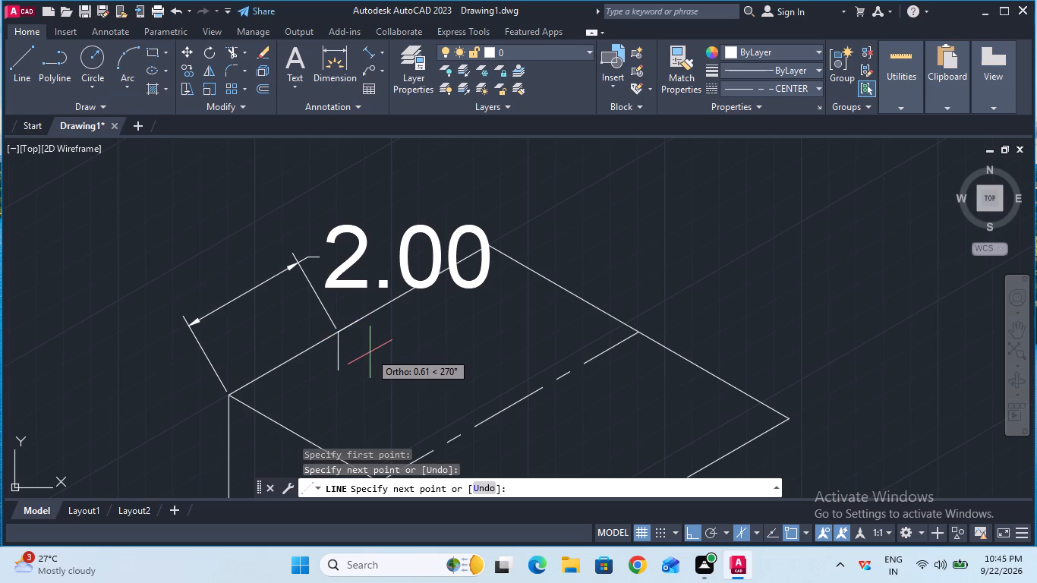
key(F5)
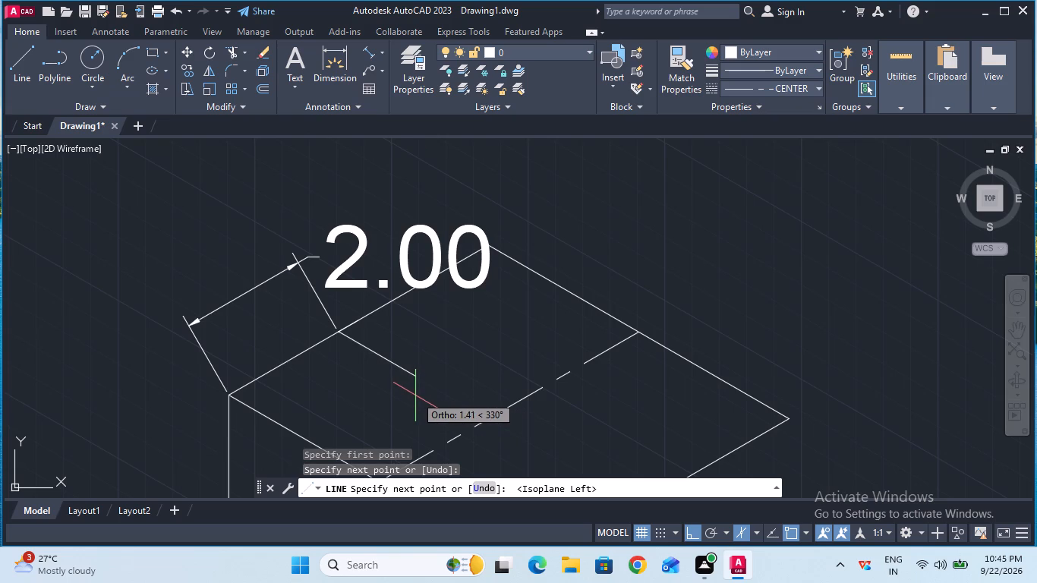
text(1.65)
key(Return)
key(Escape)
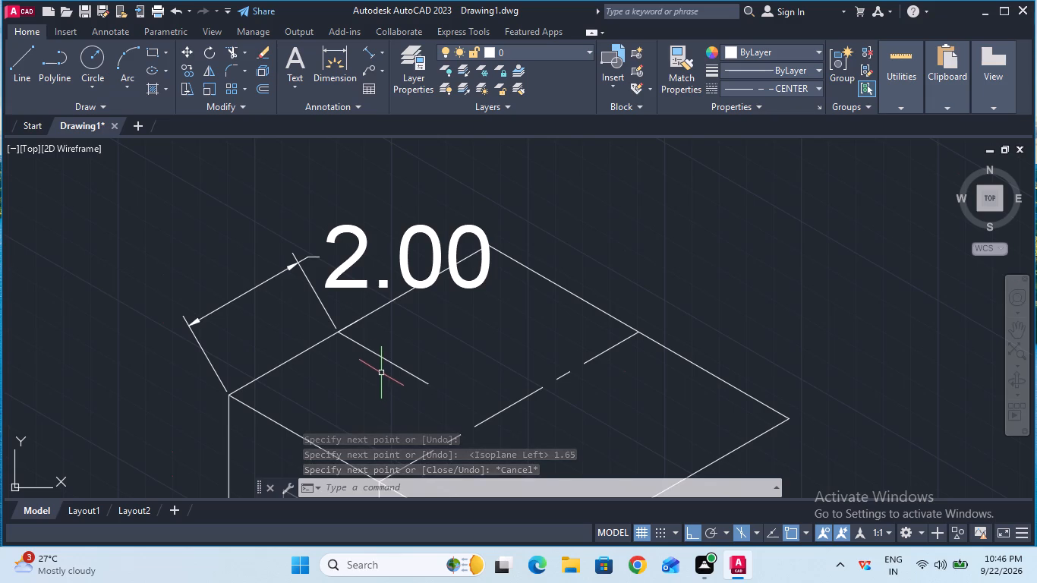
Extend the 1.65-unit line past the centerline to the top face's opposite receding edge.
click(248, 55)
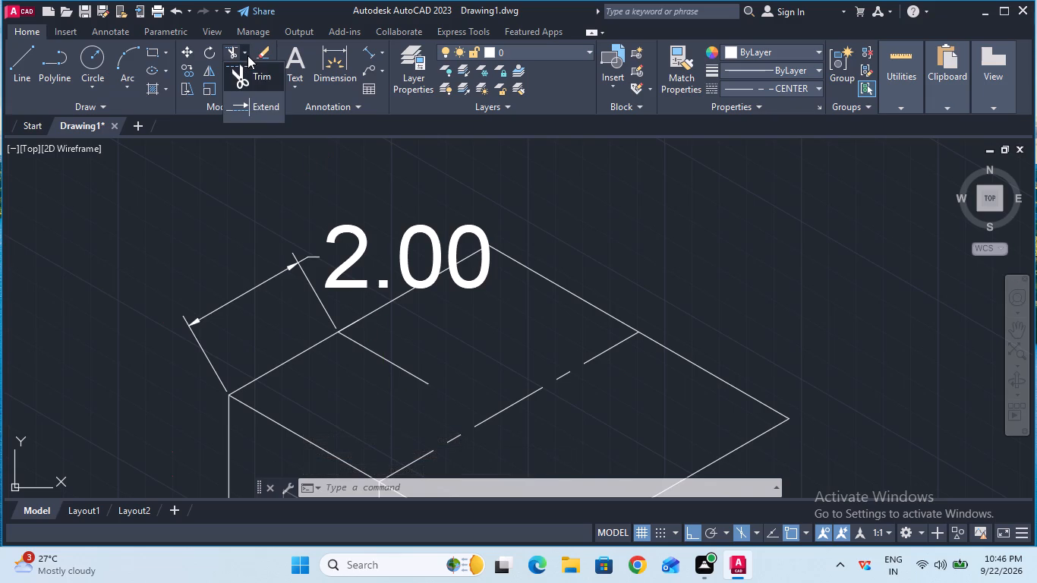
click(273, 109)
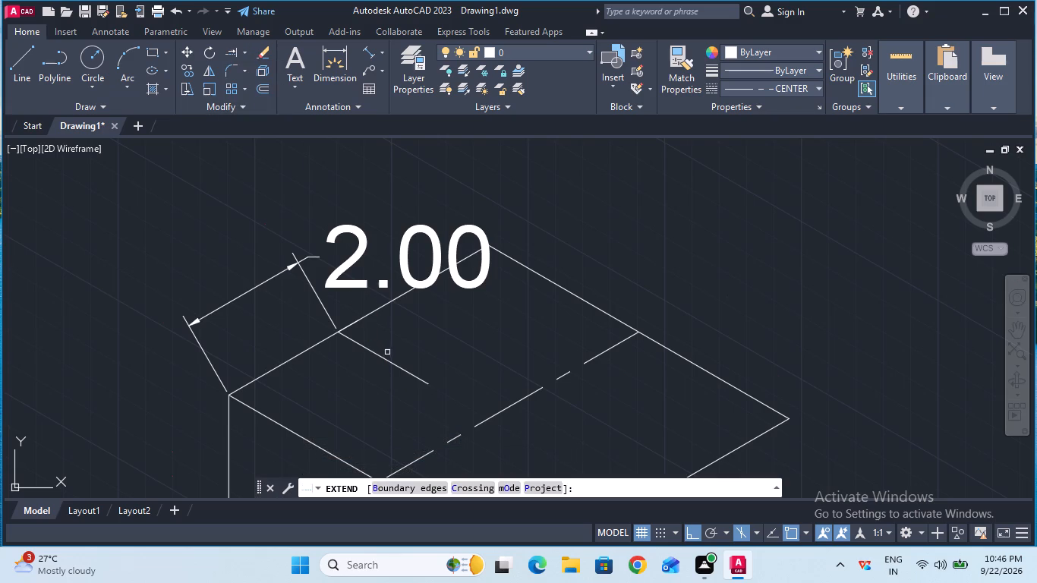
click(398, 367)
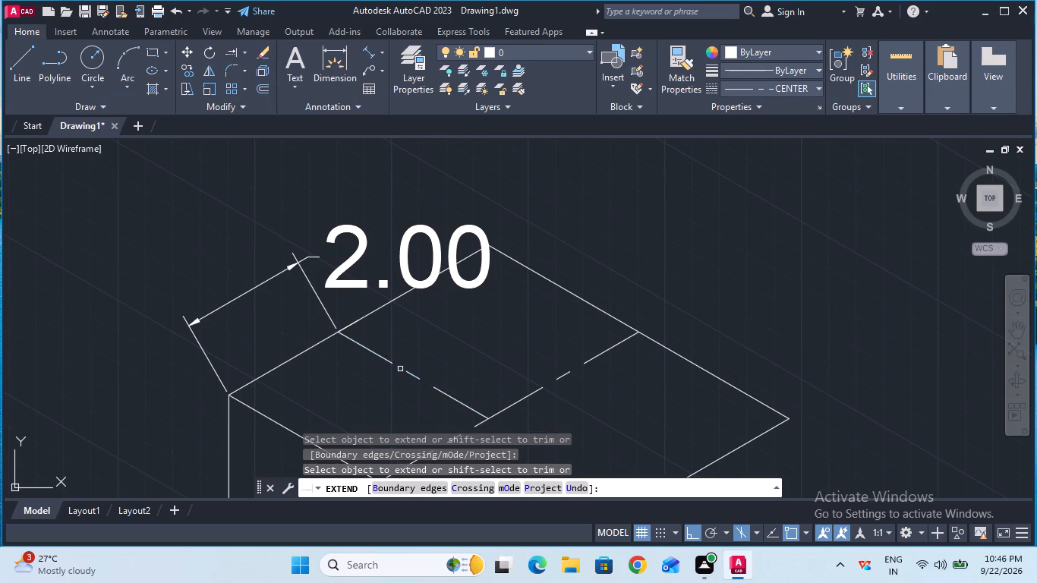
click(433, 384)
ctrl+scroll(433, 384, down, 1)
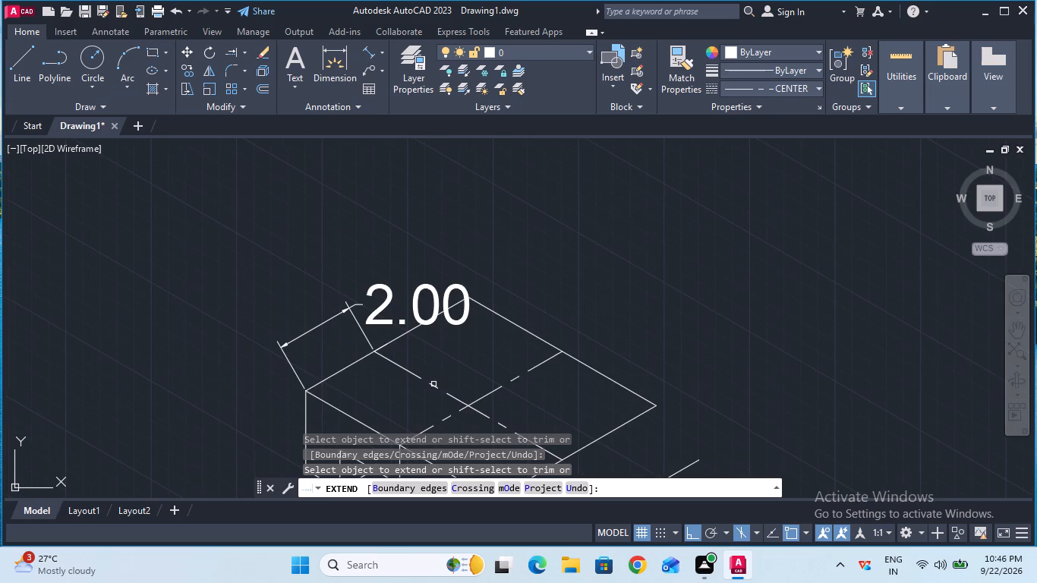
key(Escape)
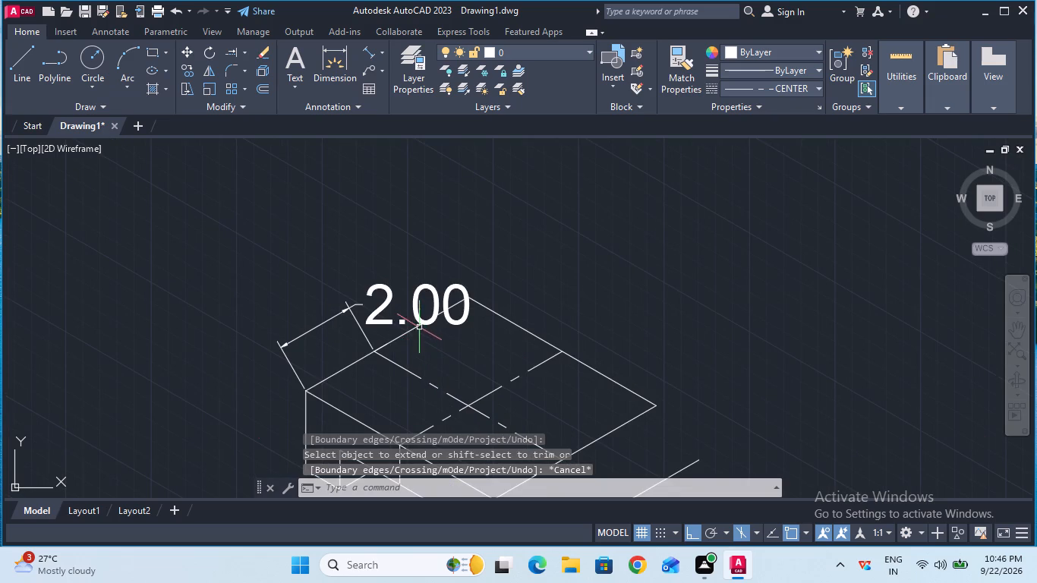
Delete the 2.00 aligned dimension from the top face's left receding edge.
click(414, 310)
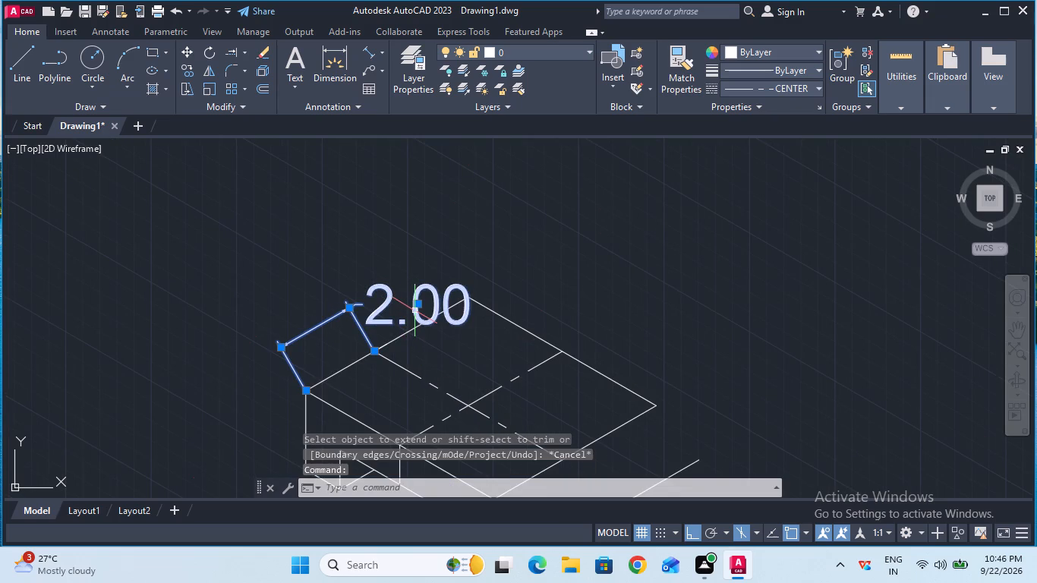
key(Delete)
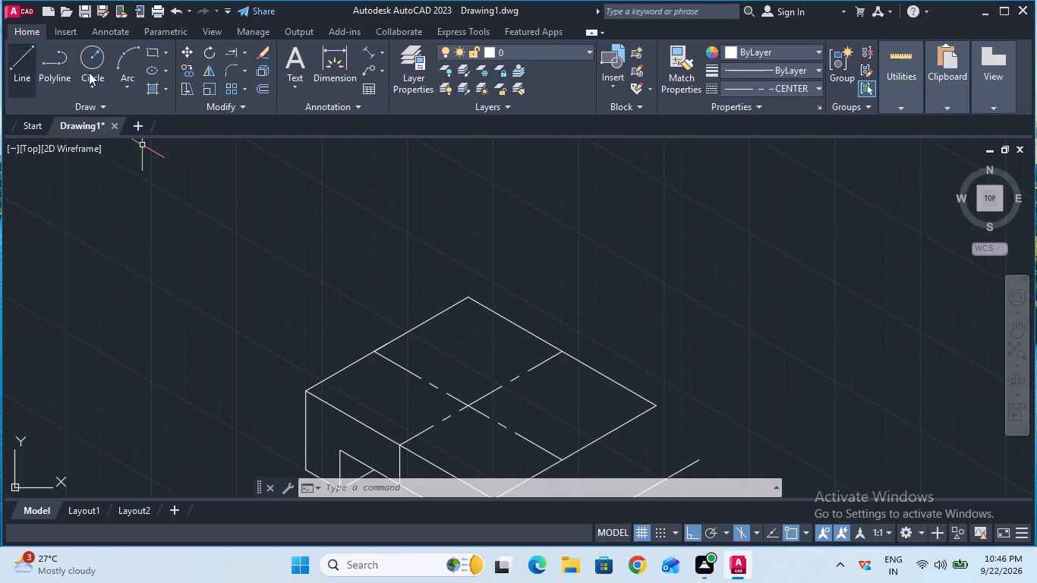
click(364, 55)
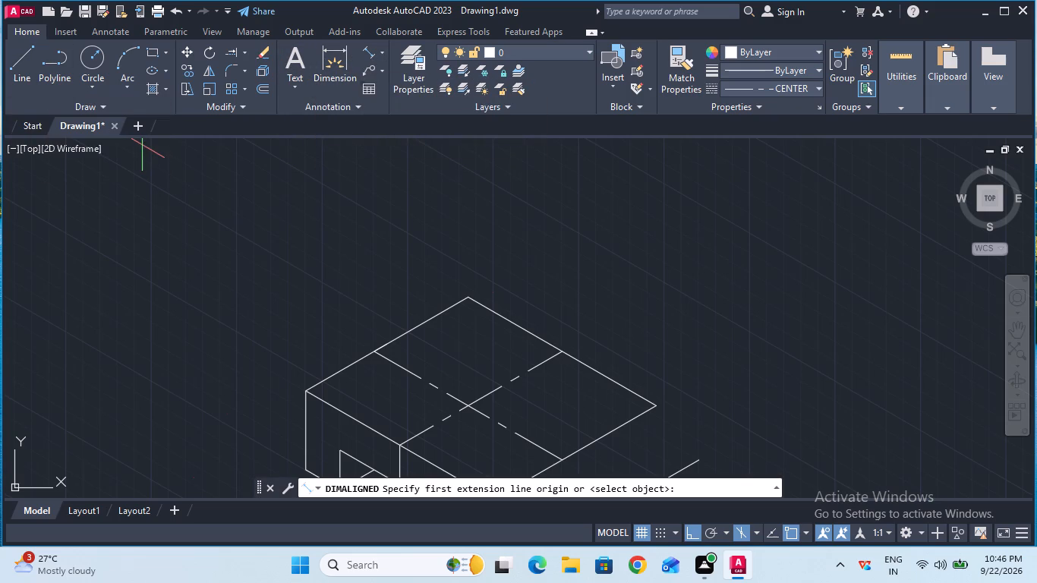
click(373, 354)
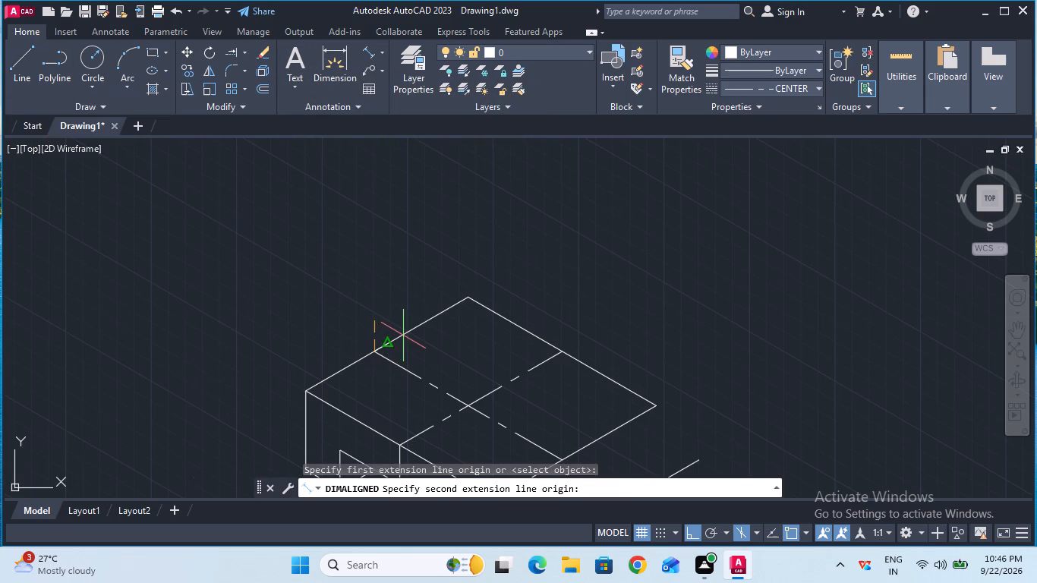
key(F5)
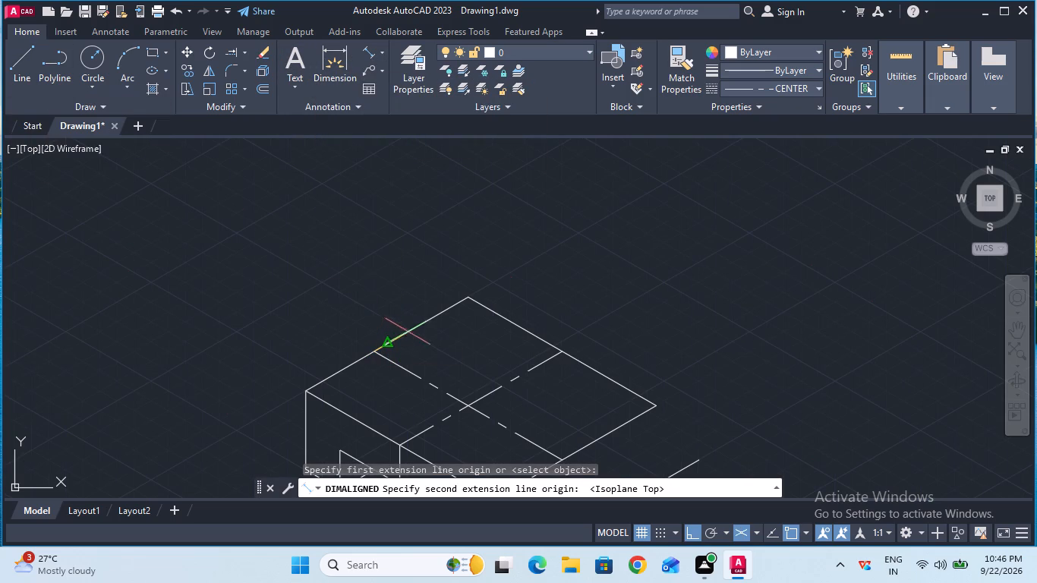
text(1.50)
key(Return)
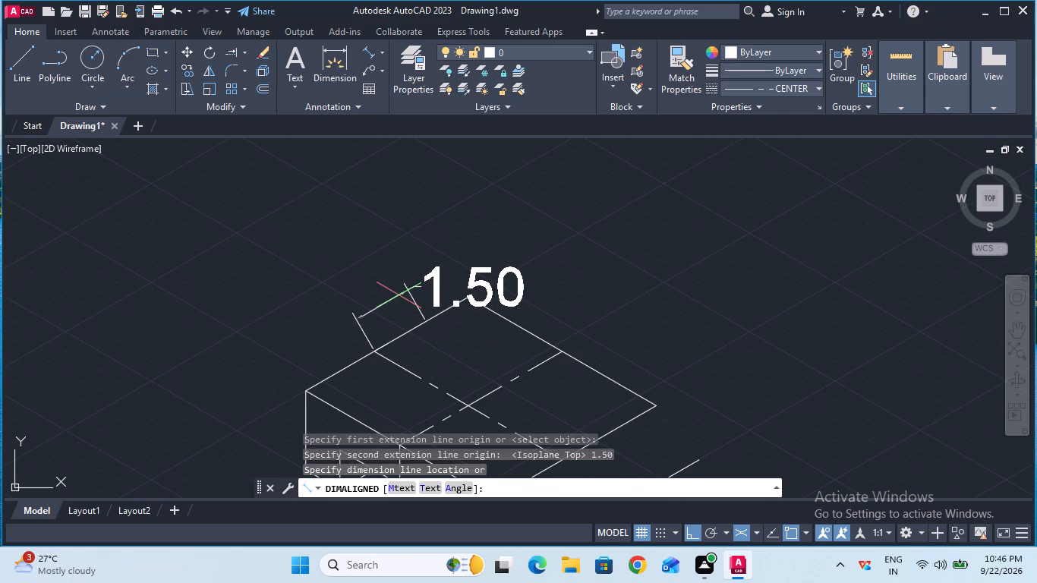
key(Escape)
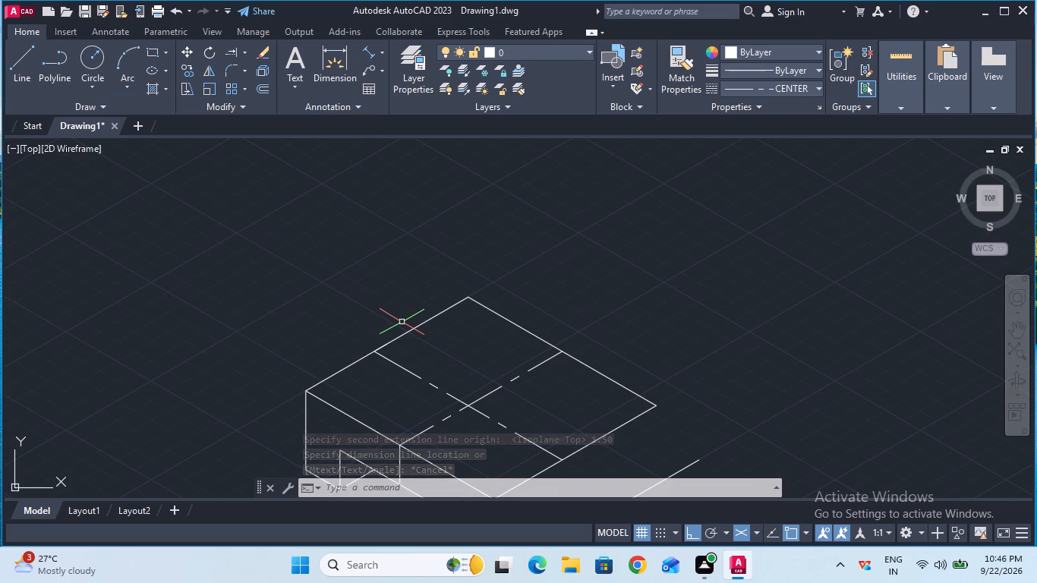
Place a 1.50-unit aligned dimension along the left receding edge, from the cross centerline's end toward the back corner.
double_click(362, 54)
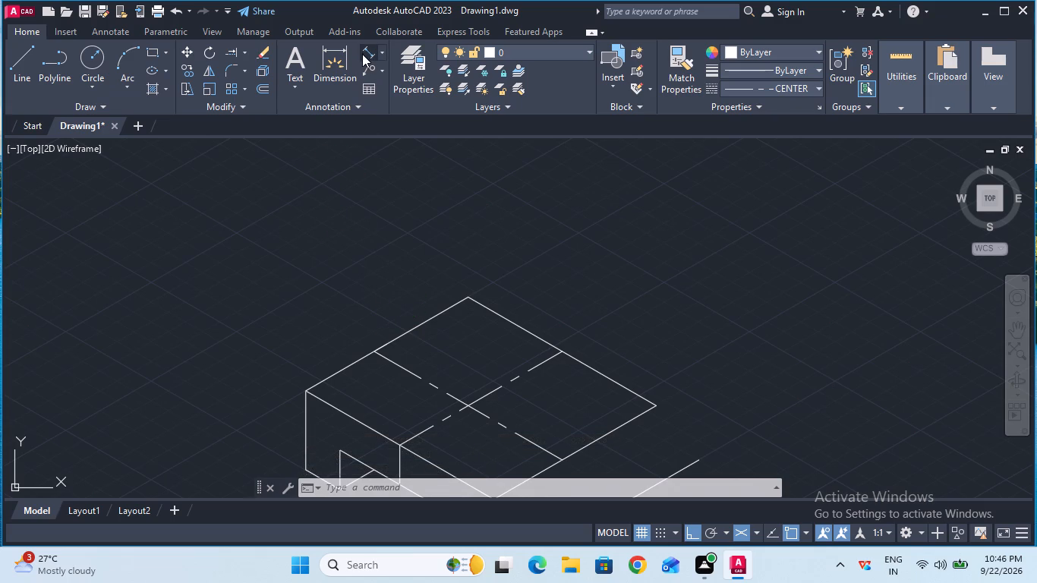
click(375, 351)
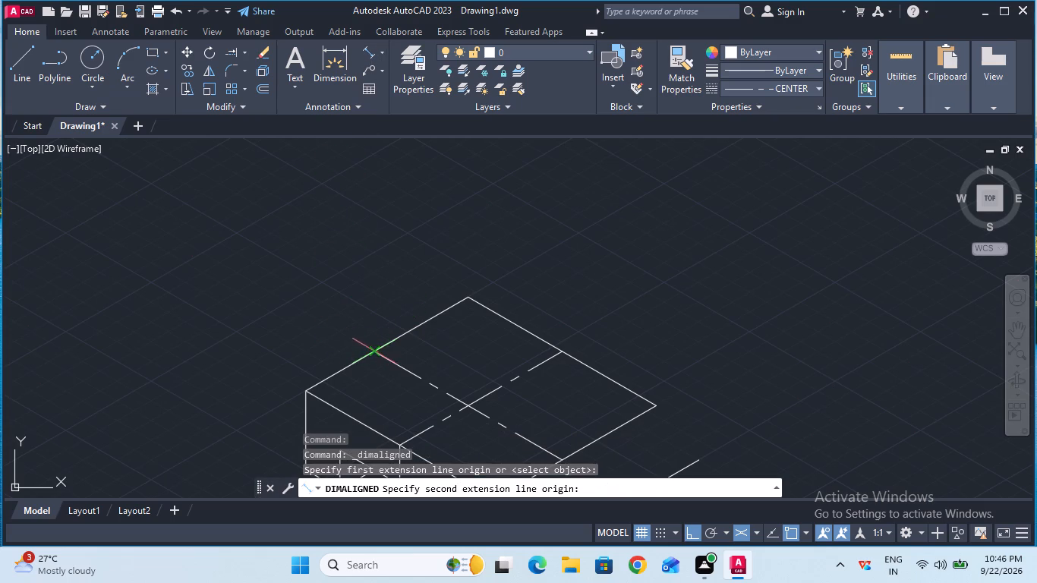
key(1)
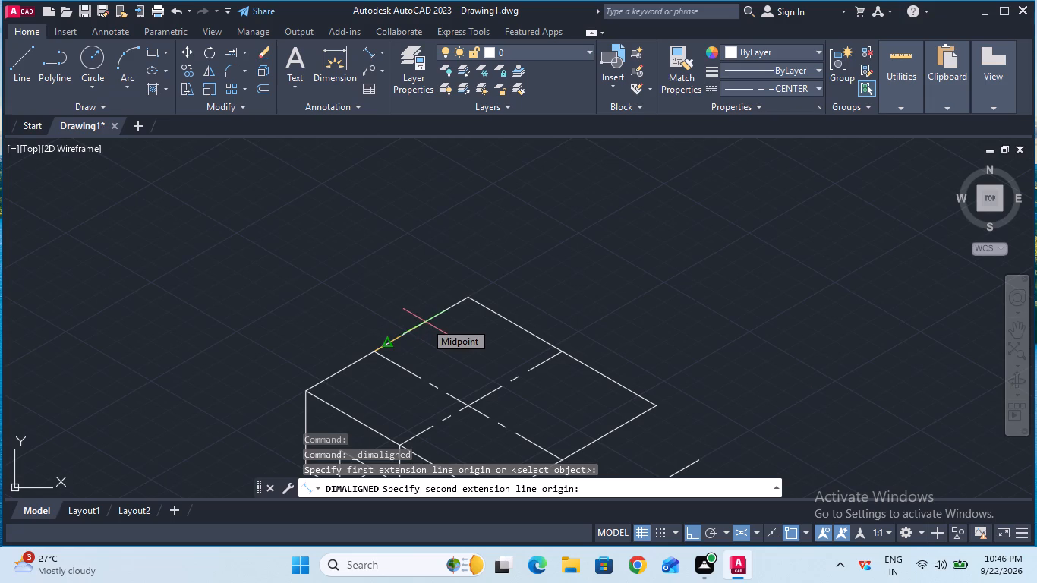
text(.50)
key(Return)
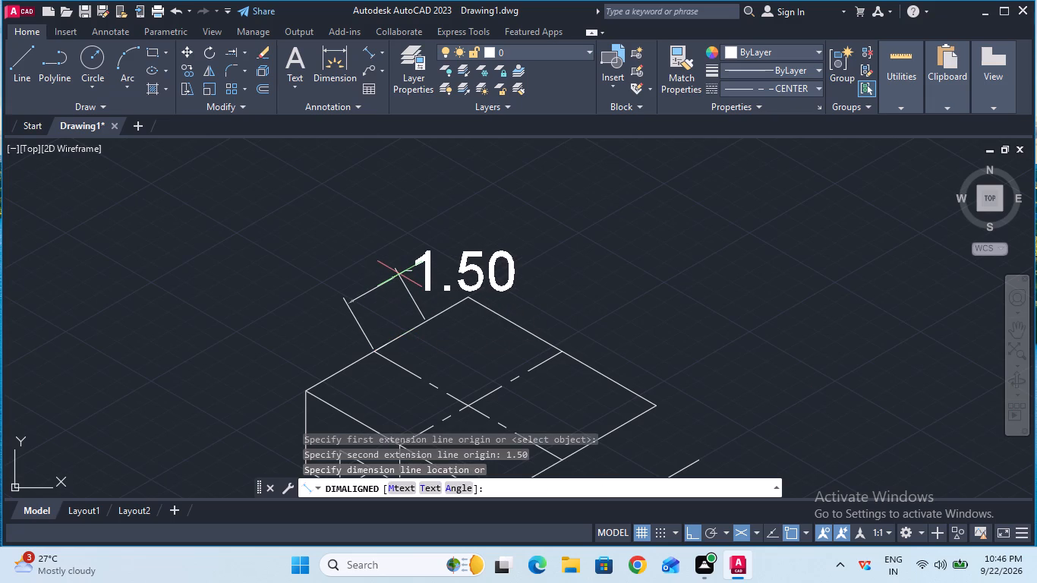
click(399, 274)
ctrl+scroll(401, 323, up, 2)
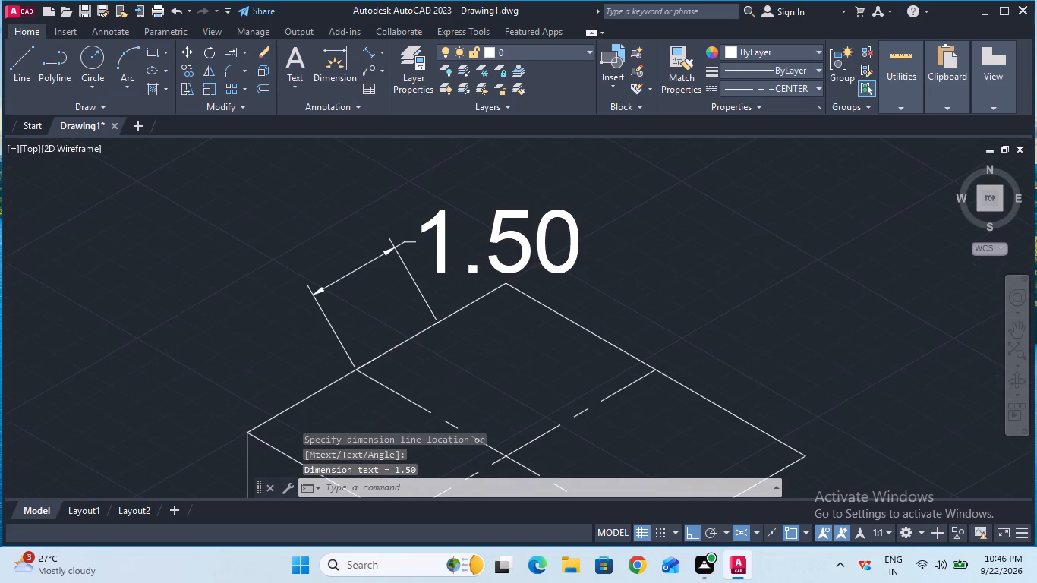
key(Escape)
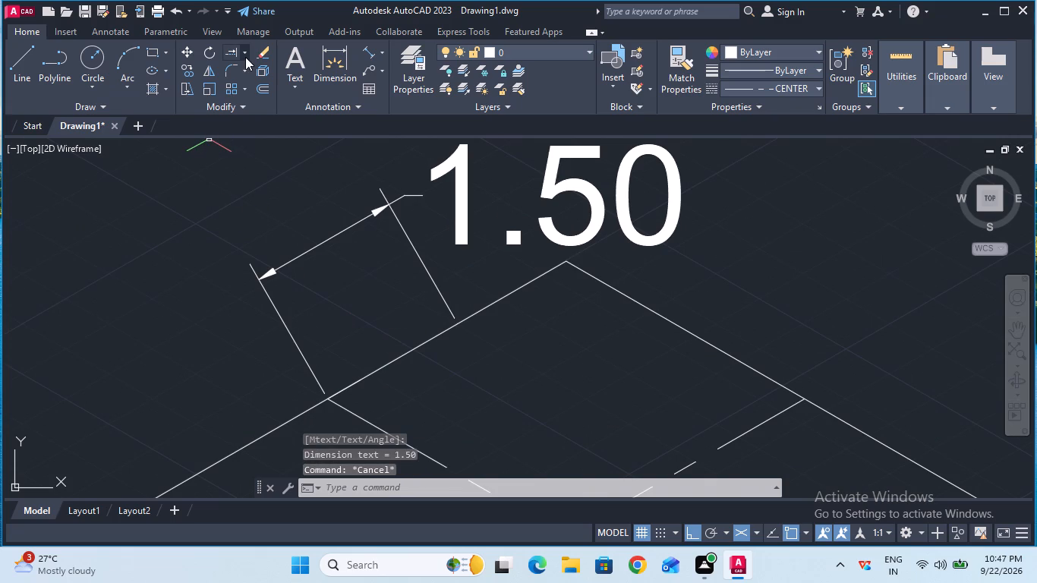
Draw a line along the left receding edge, from the midpoint of its short overlapping segment to the 1.50 dimension's far end.
click(30, 65)
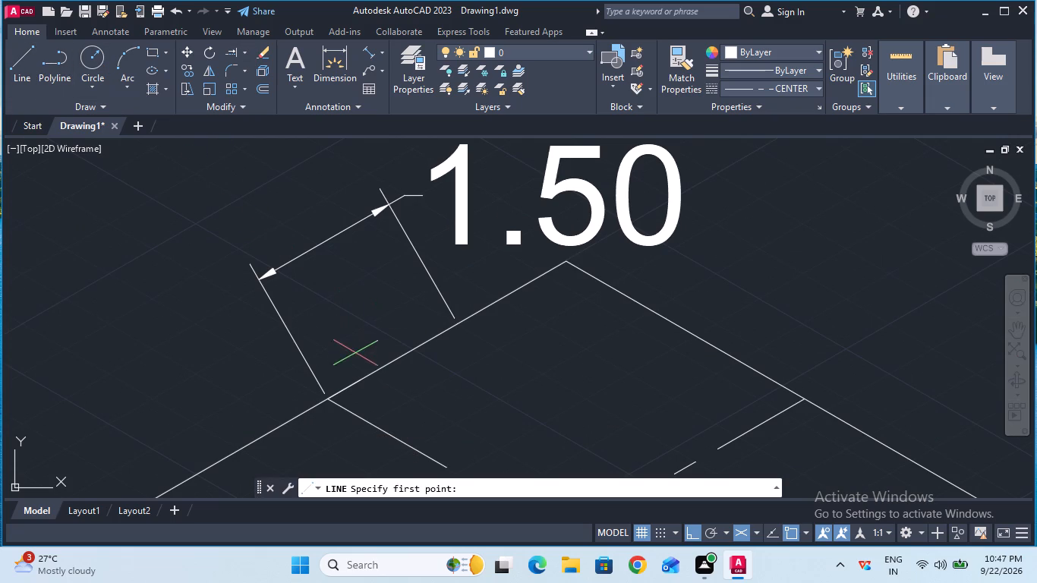
click(358, 378)
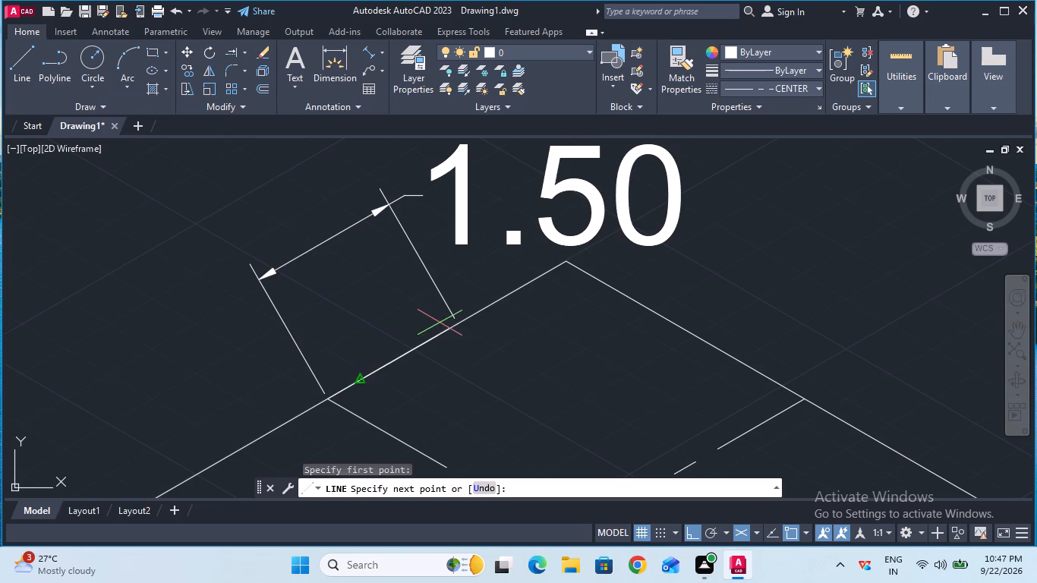
click(457, 323)
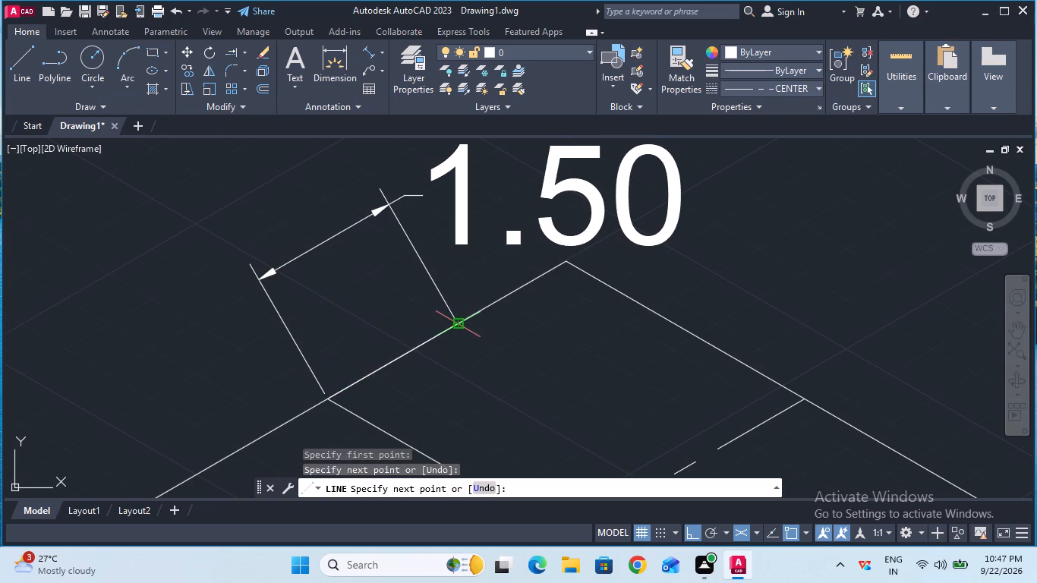
key(Escape)
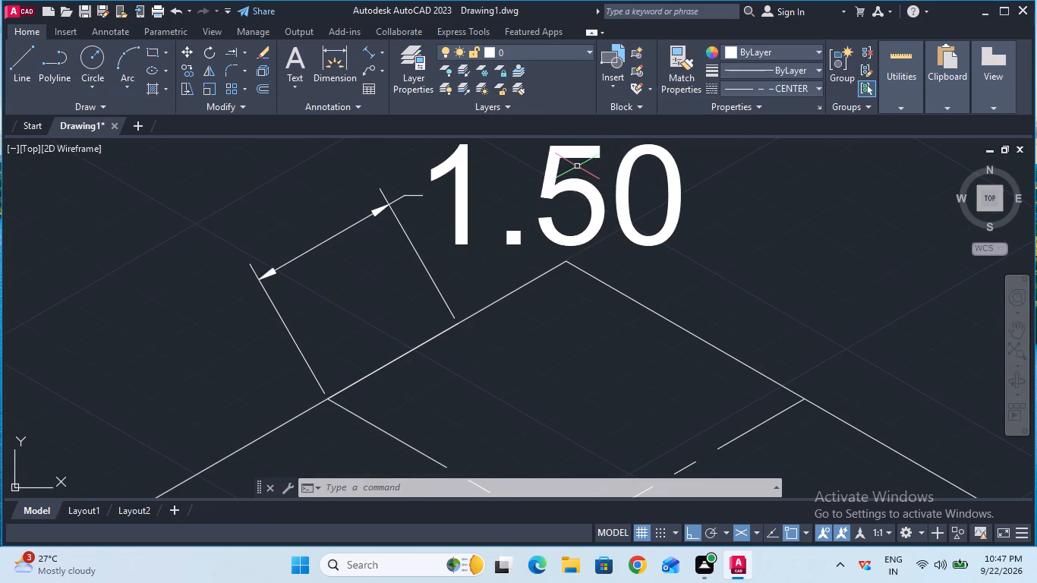
Erase the 1.50 aligned dimension from the top face's left receding edge.
double_click(254, 58)
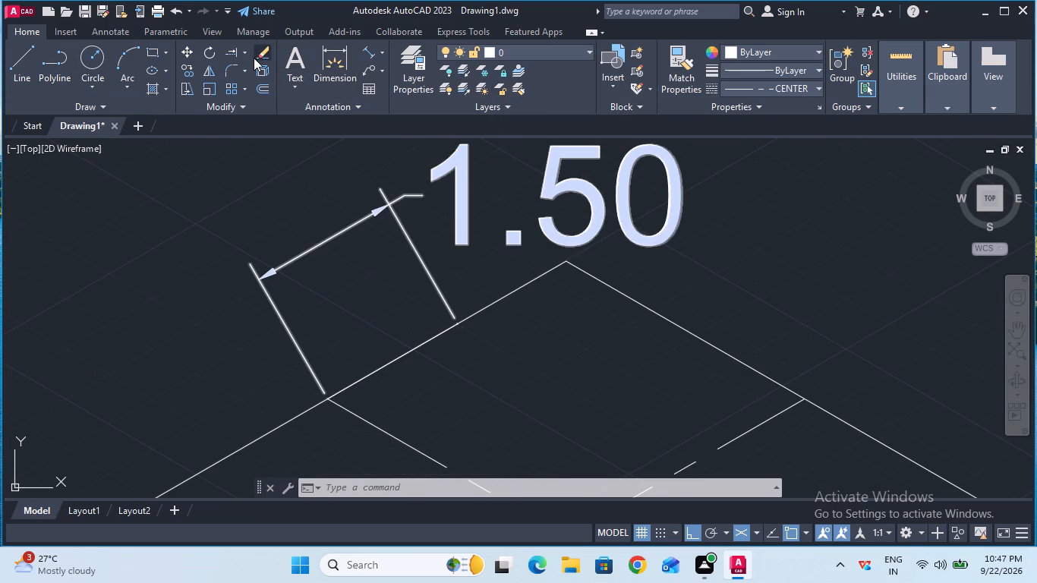
click(442, 177)
key(Return)
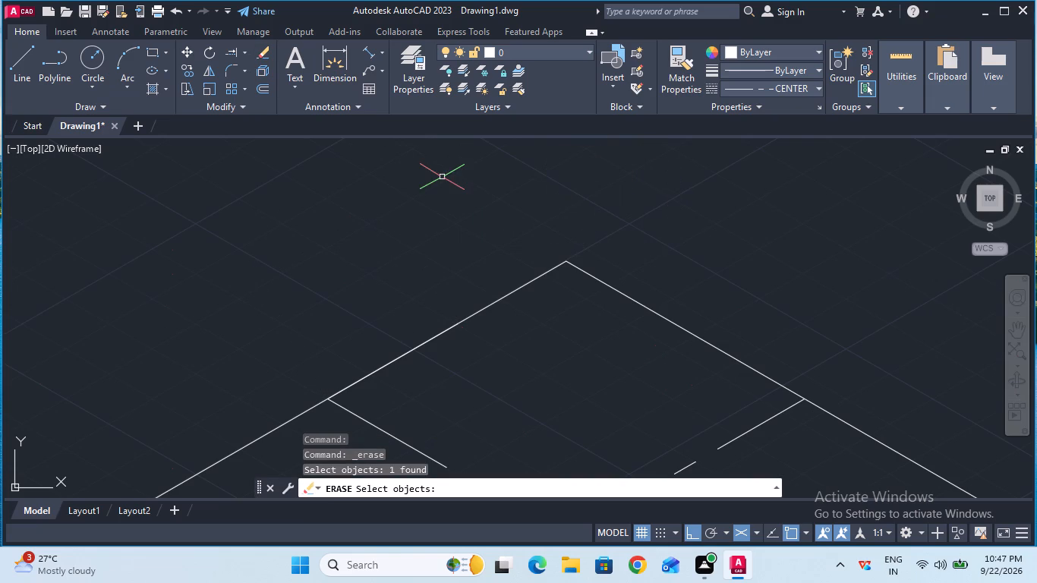
Draw a 3.81-unit center-linetype line across the top face at 330°, from the 1.50 offset point on the left receding edge.
click(27, 55)
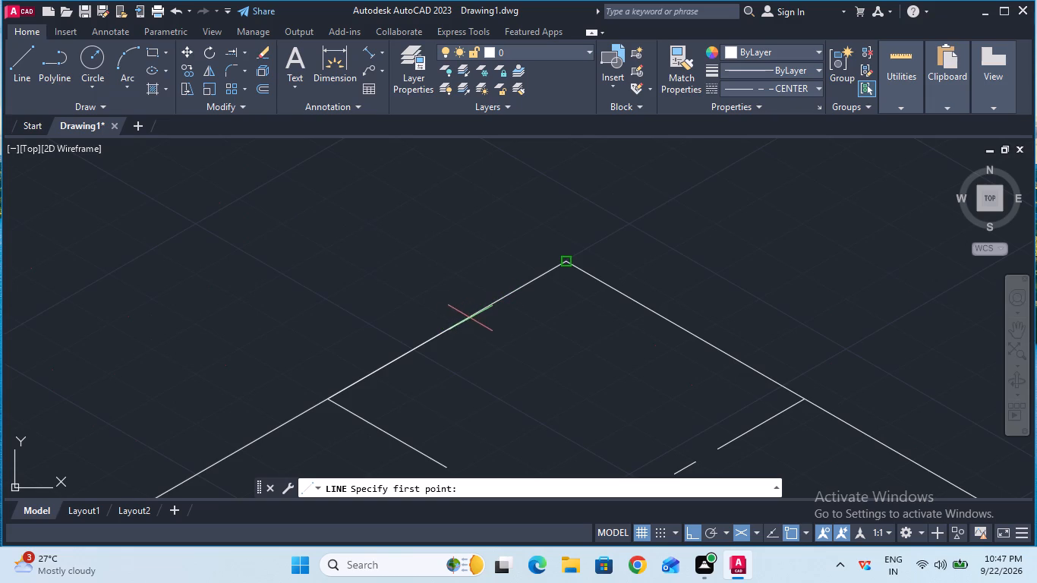
click(459, 322)
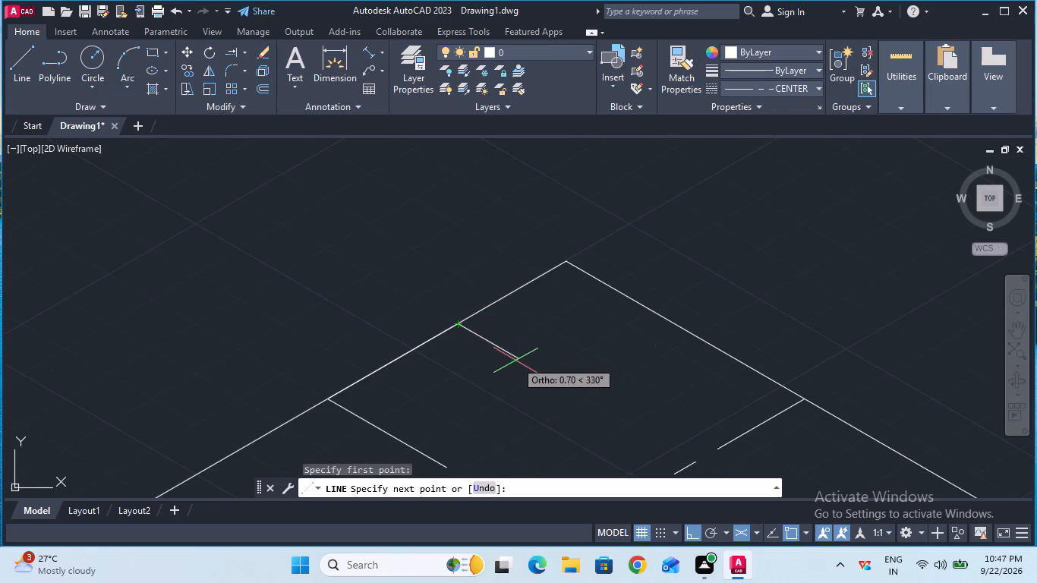
ctrl+scroll(515, 361, down, 2)
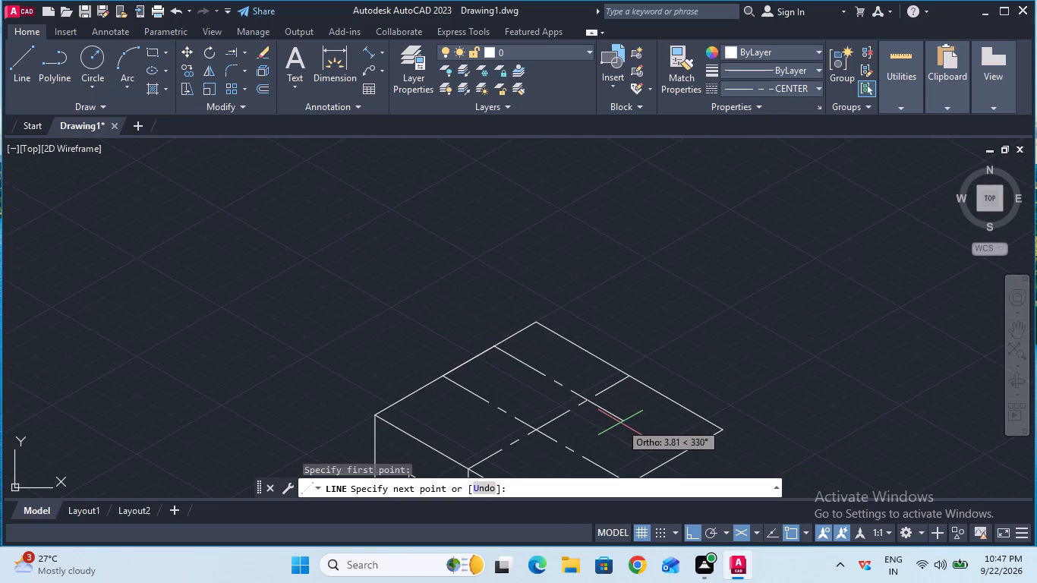
text(3.)
text(81)
key(Return)
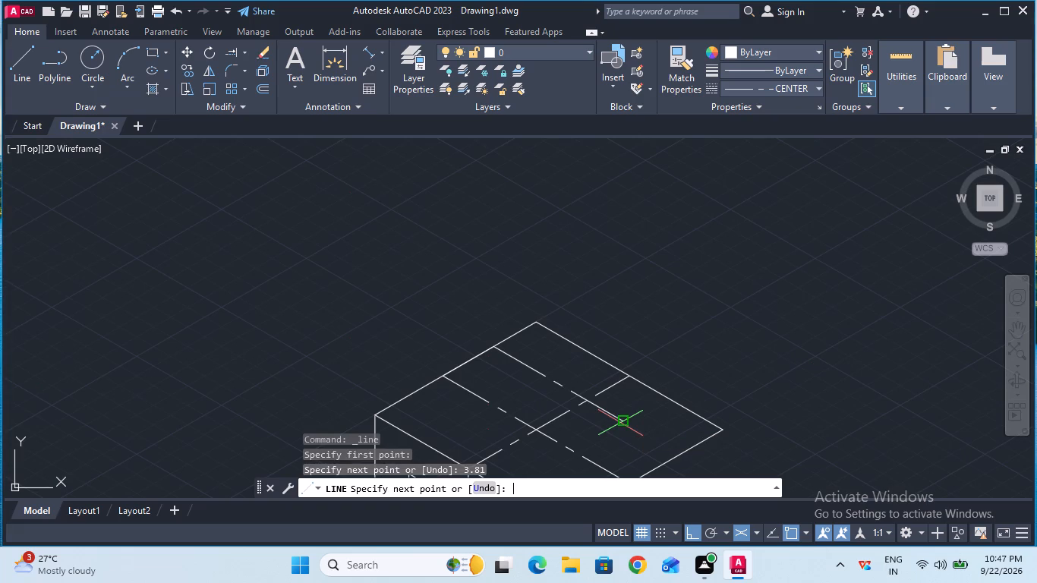
key(Escape)
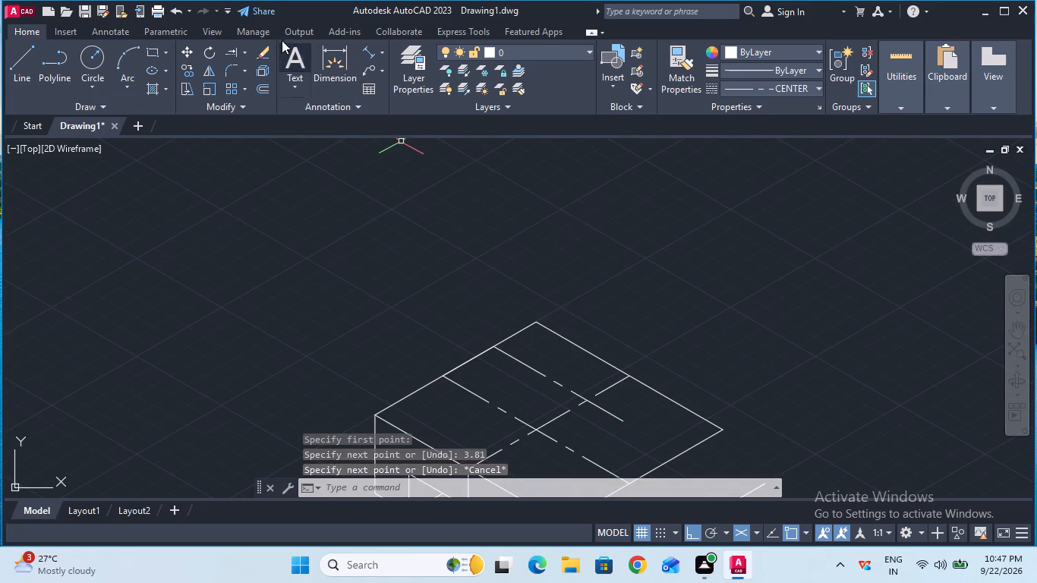
Extend the 3.81-unit centerline to the top face's opposite receding edge.
click(232, 46)
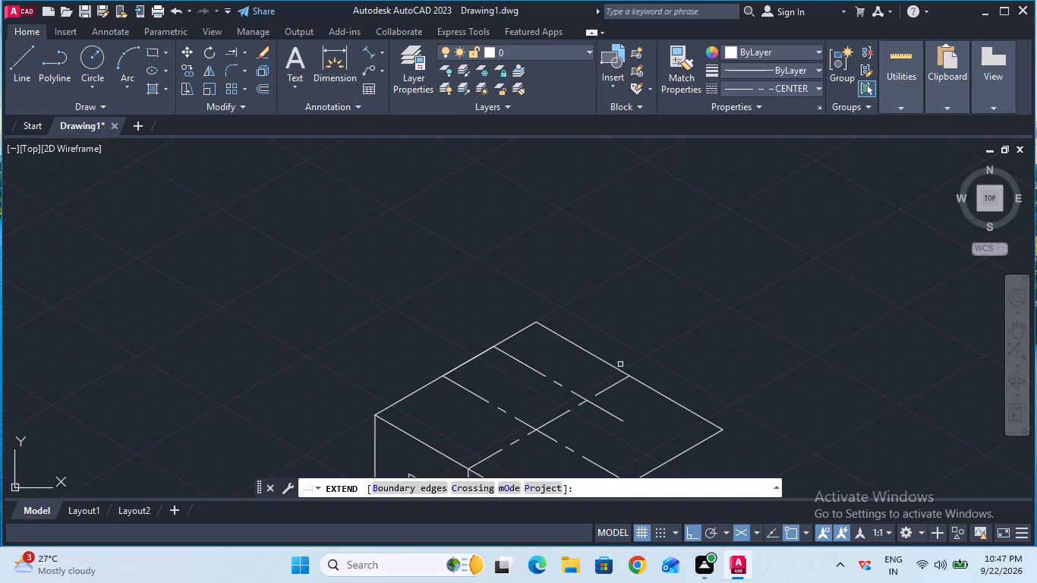
click(620, 419)
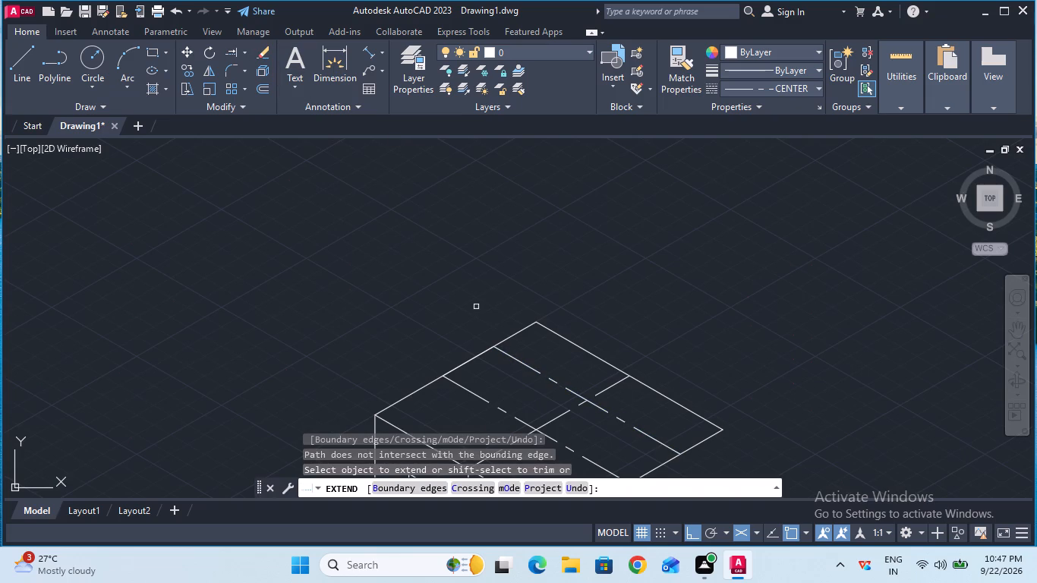
key(Escape)
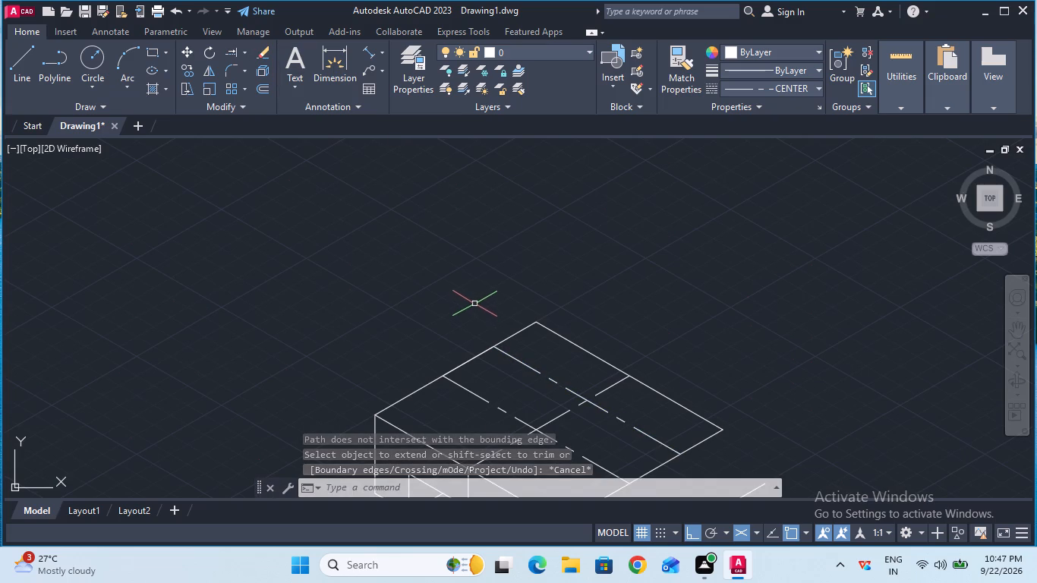
Check the spacing between the two parallel centerlines along the left receding edge with a trial aligned dimension.
click(365, 46)
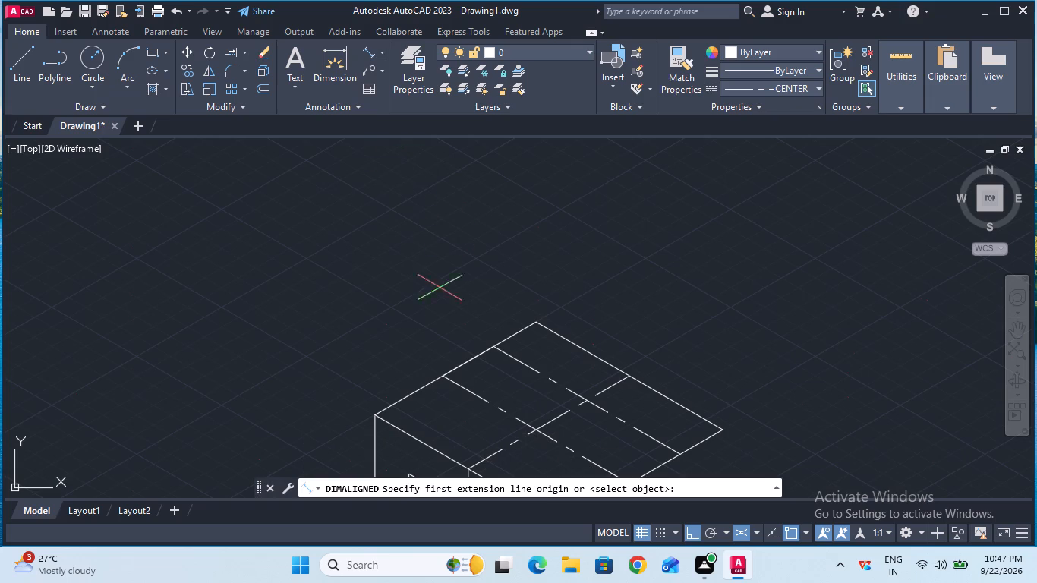
click(444, 379)
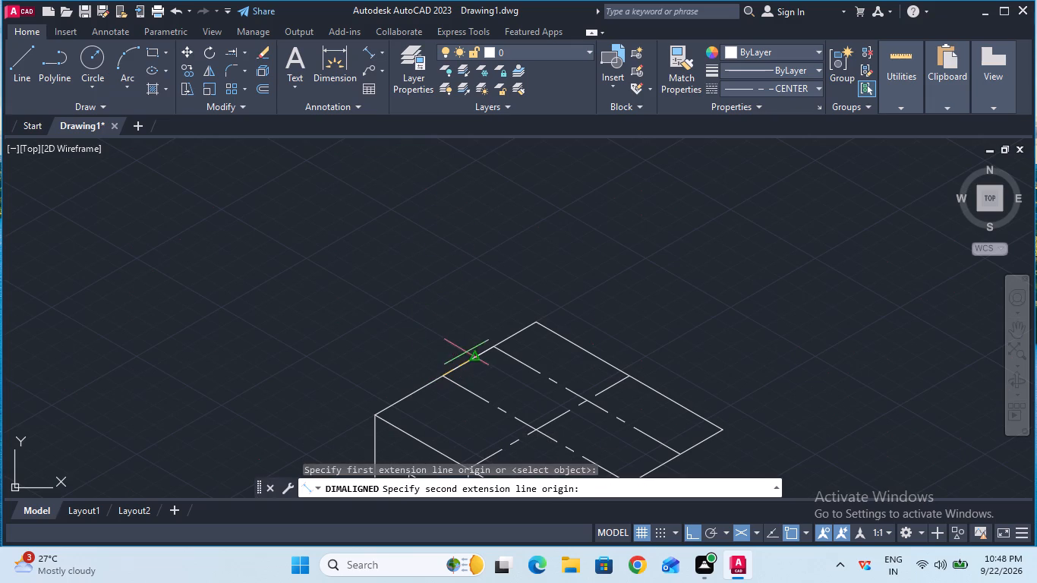
click(490, 339)
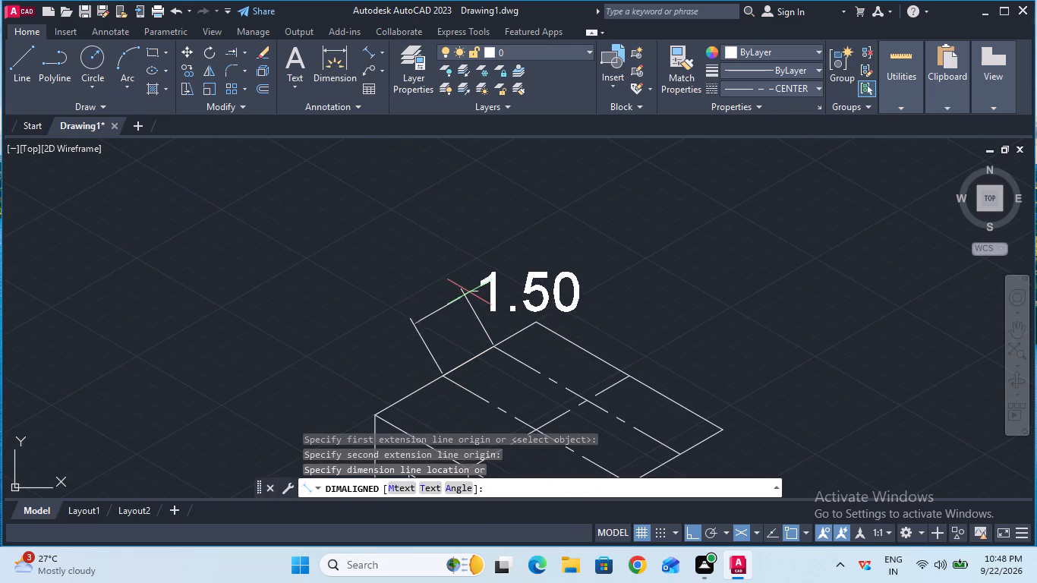
key(Escape)
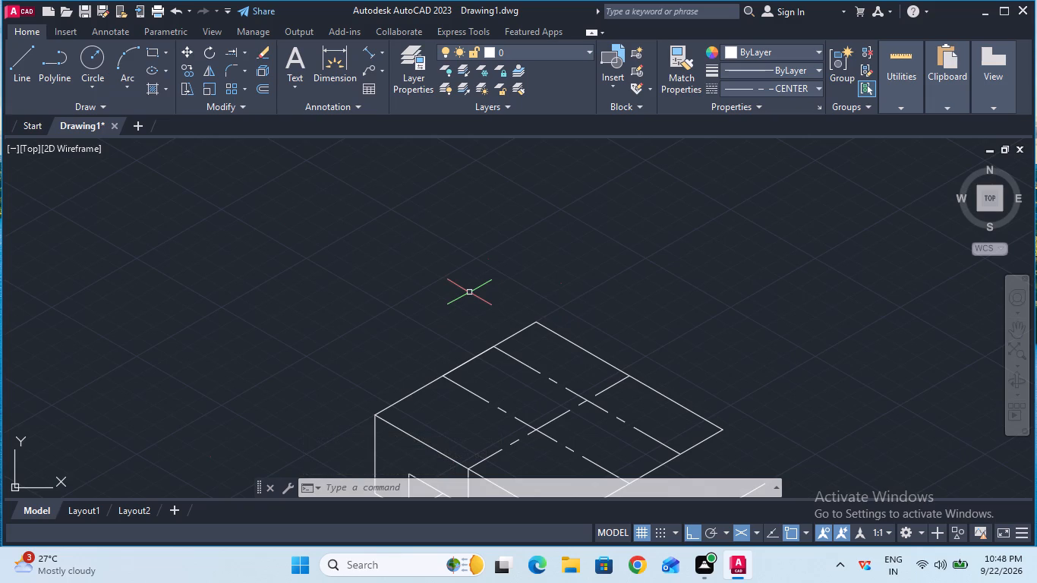
Set the current linetype to ByBlock for drawing the ellipse.
key(e)
text(ll)
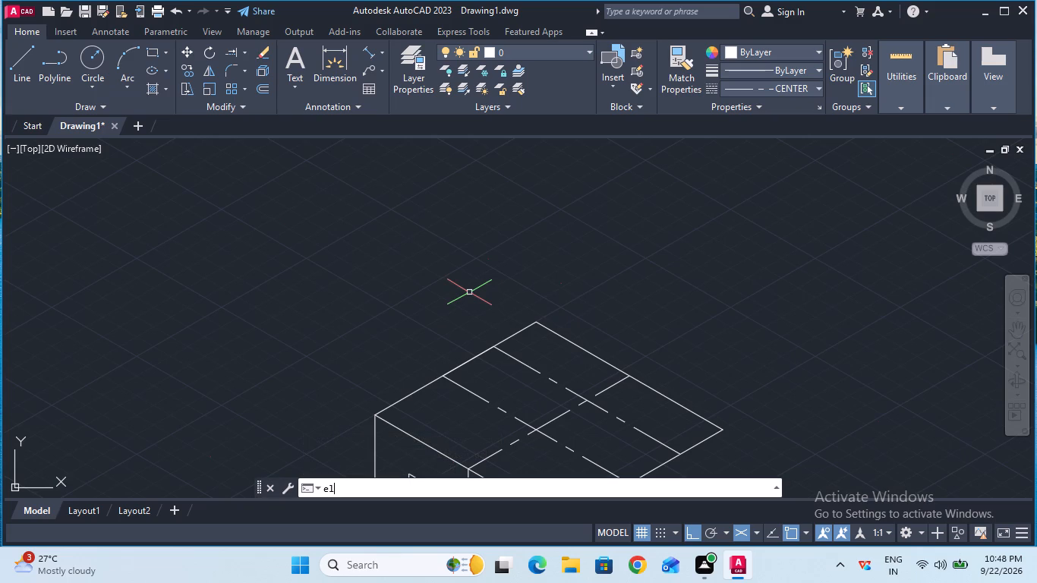
click(455, 336)
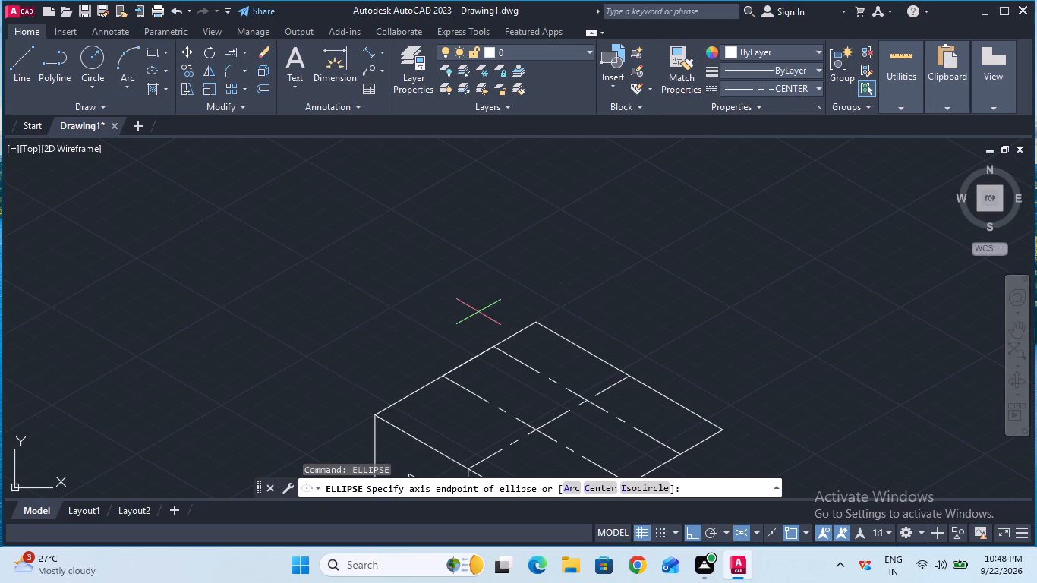
click(768, 89)
double_click(772, 121)
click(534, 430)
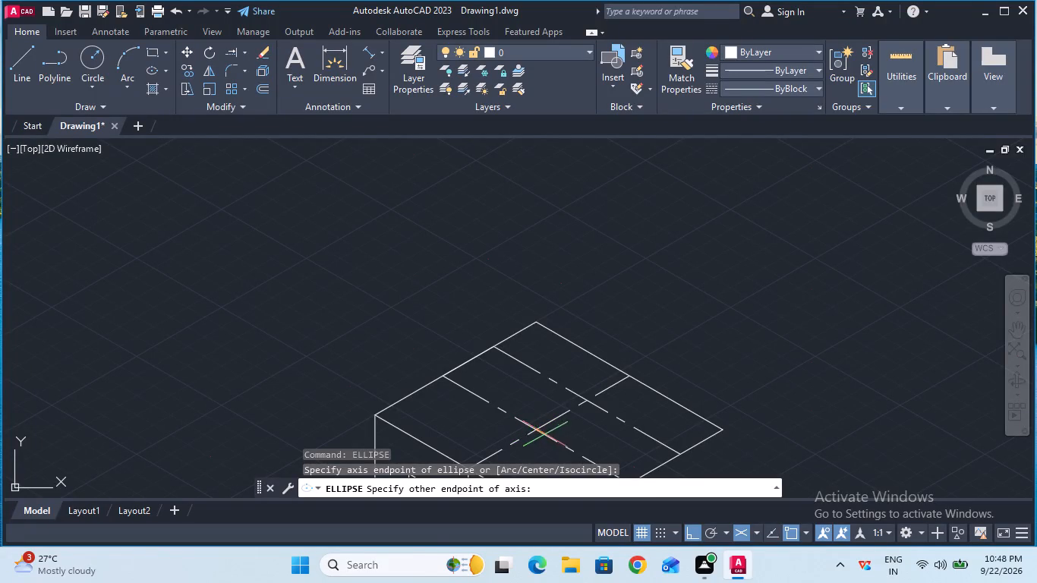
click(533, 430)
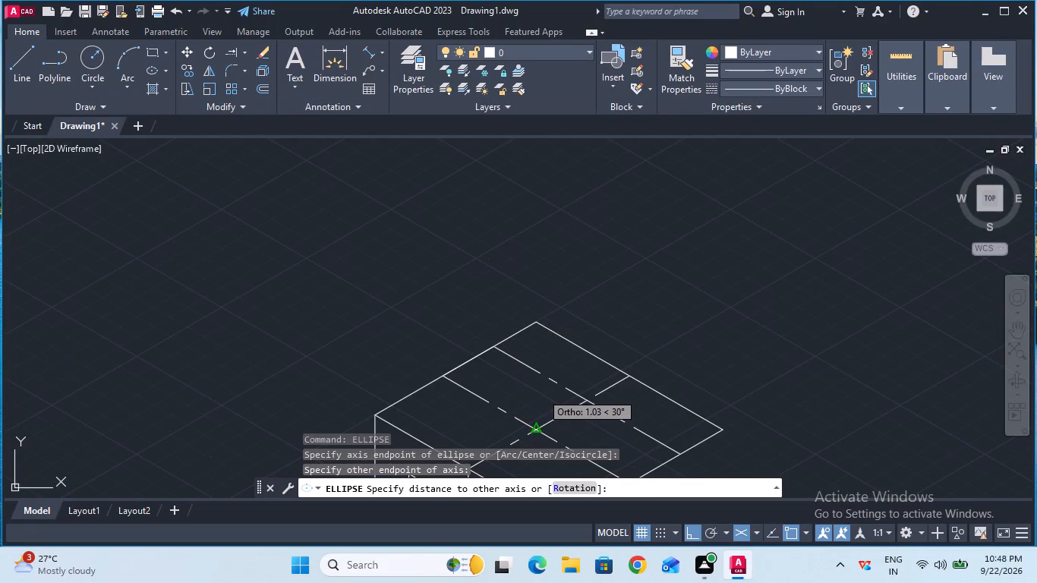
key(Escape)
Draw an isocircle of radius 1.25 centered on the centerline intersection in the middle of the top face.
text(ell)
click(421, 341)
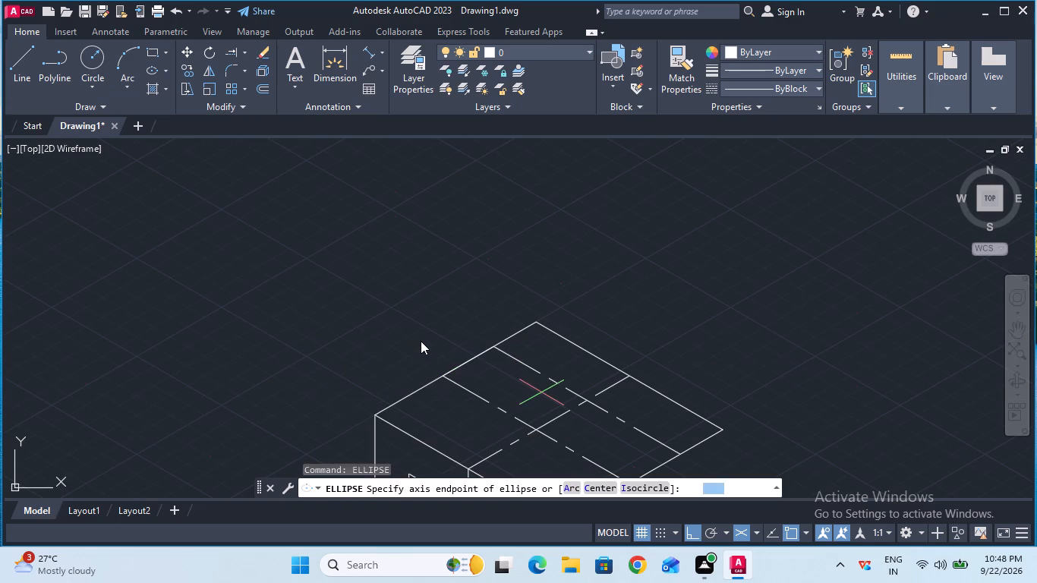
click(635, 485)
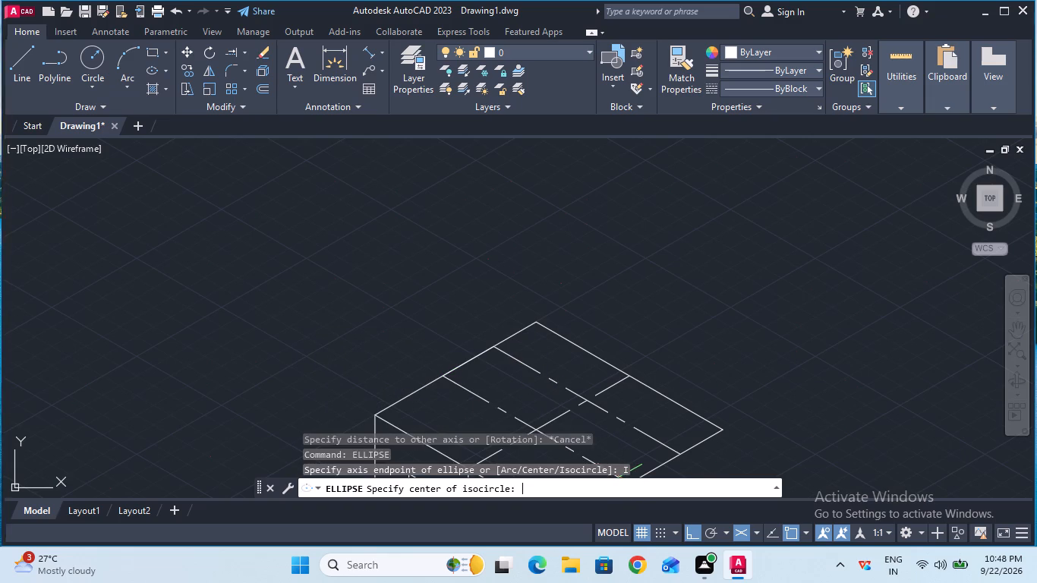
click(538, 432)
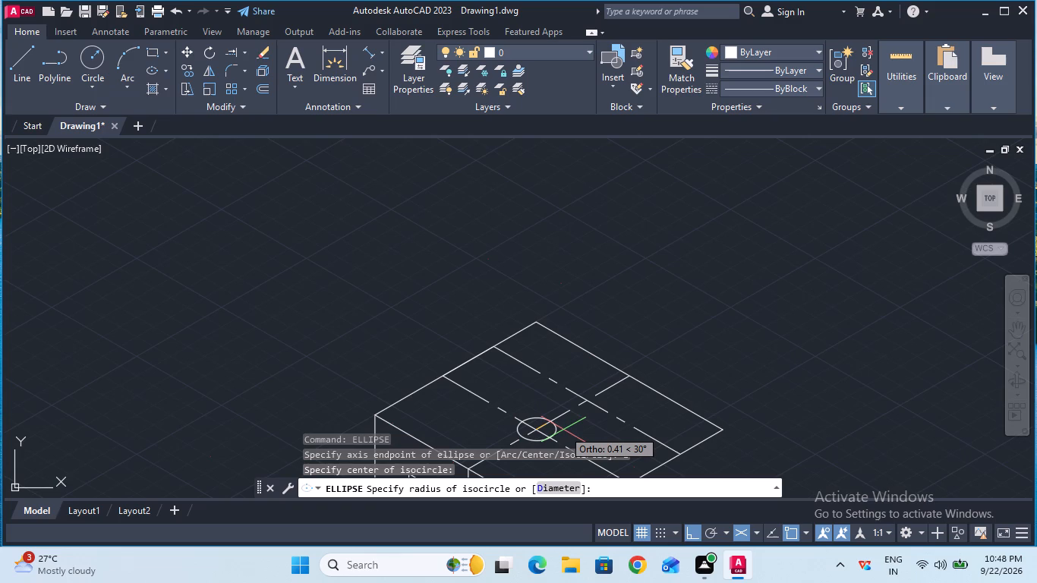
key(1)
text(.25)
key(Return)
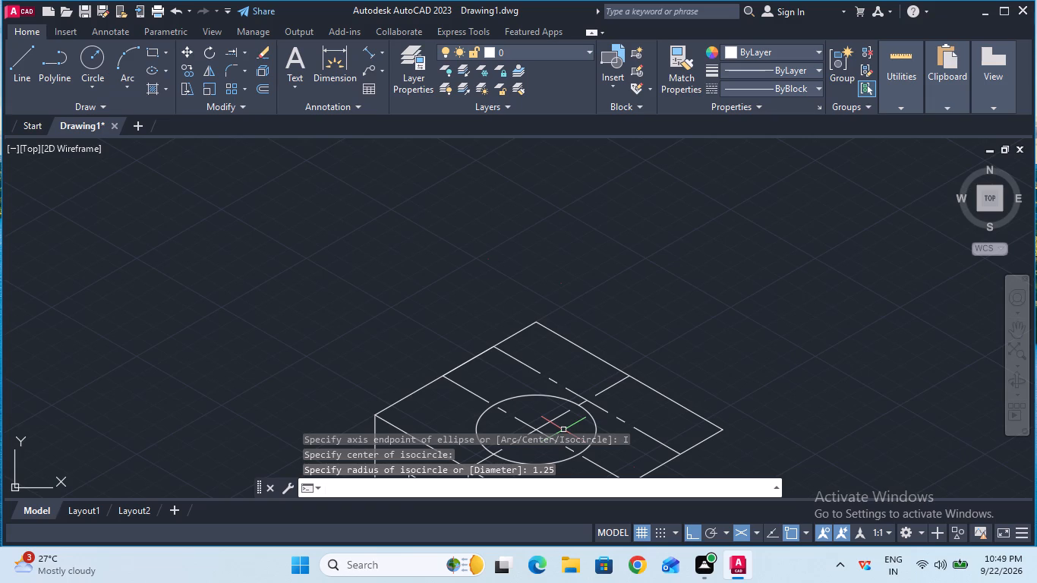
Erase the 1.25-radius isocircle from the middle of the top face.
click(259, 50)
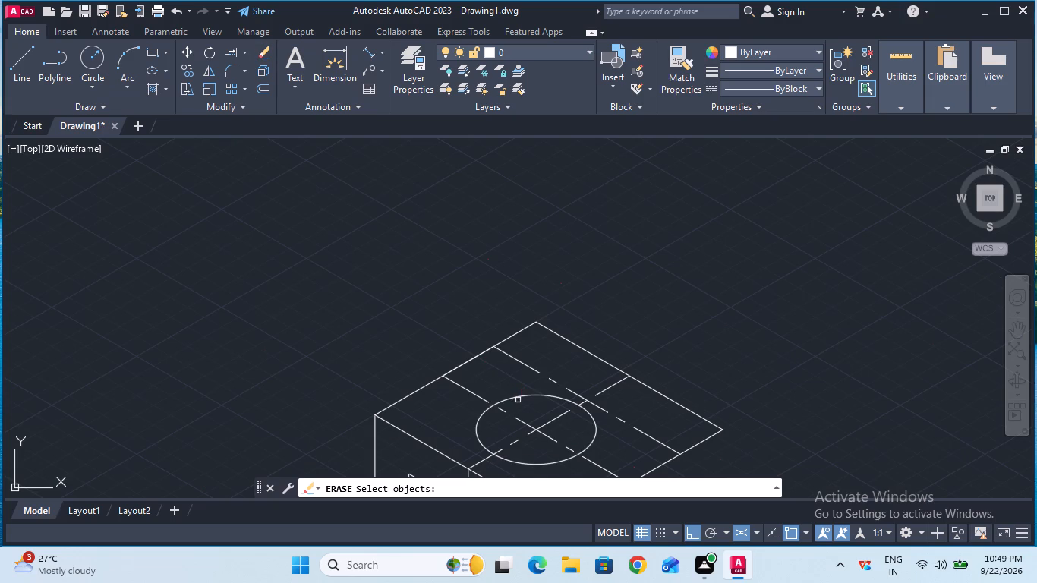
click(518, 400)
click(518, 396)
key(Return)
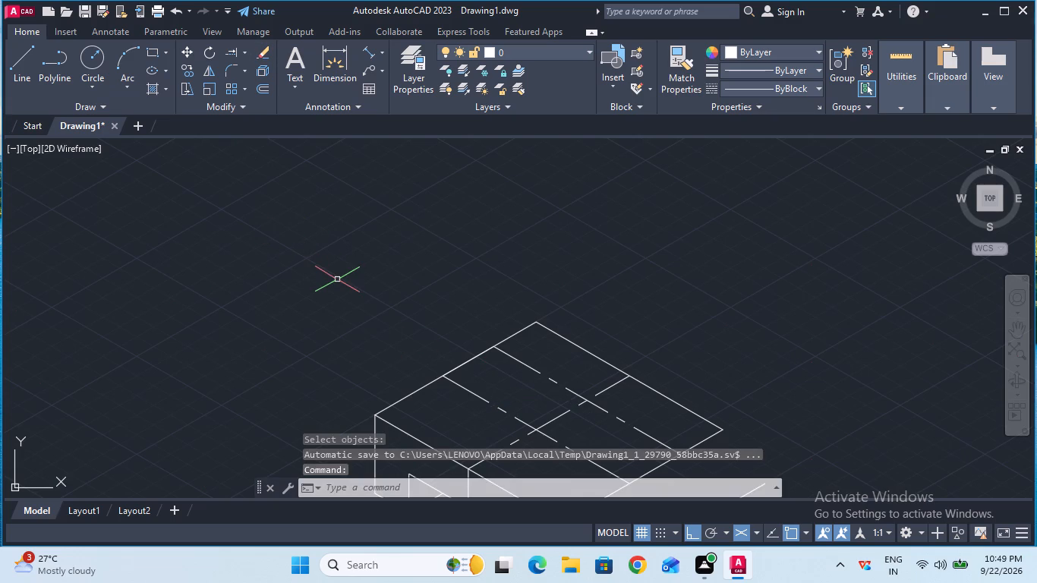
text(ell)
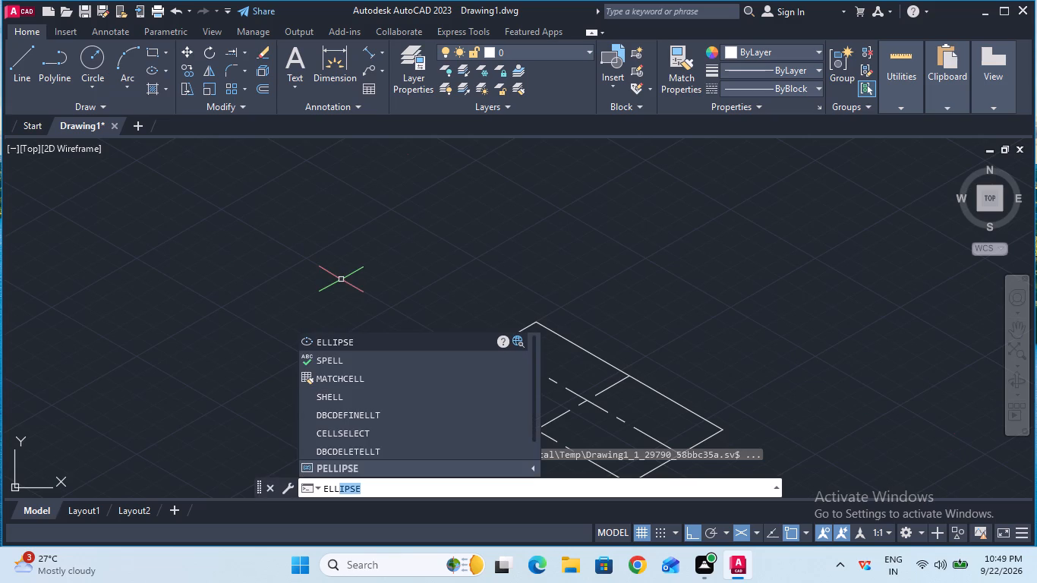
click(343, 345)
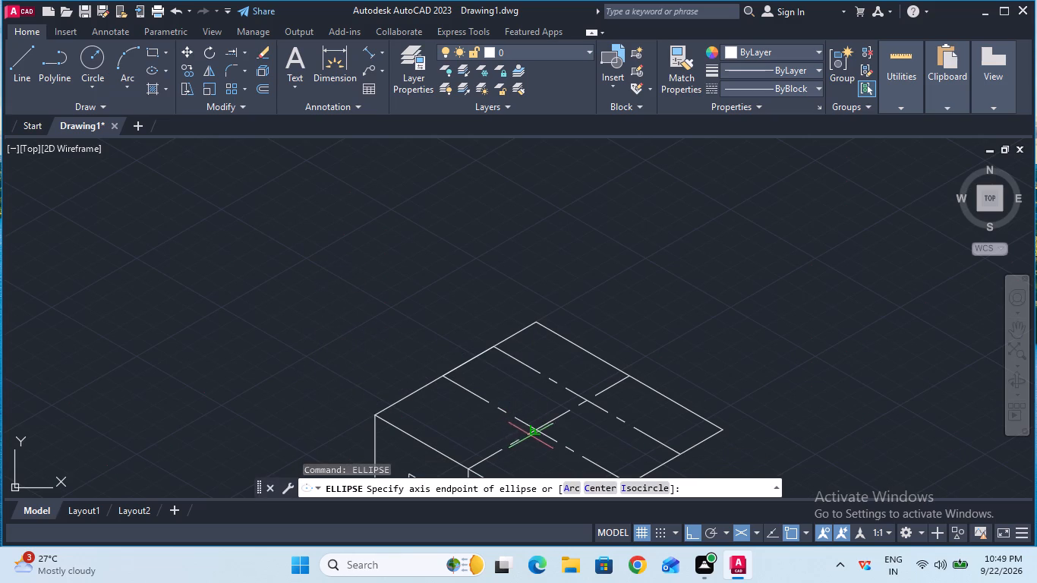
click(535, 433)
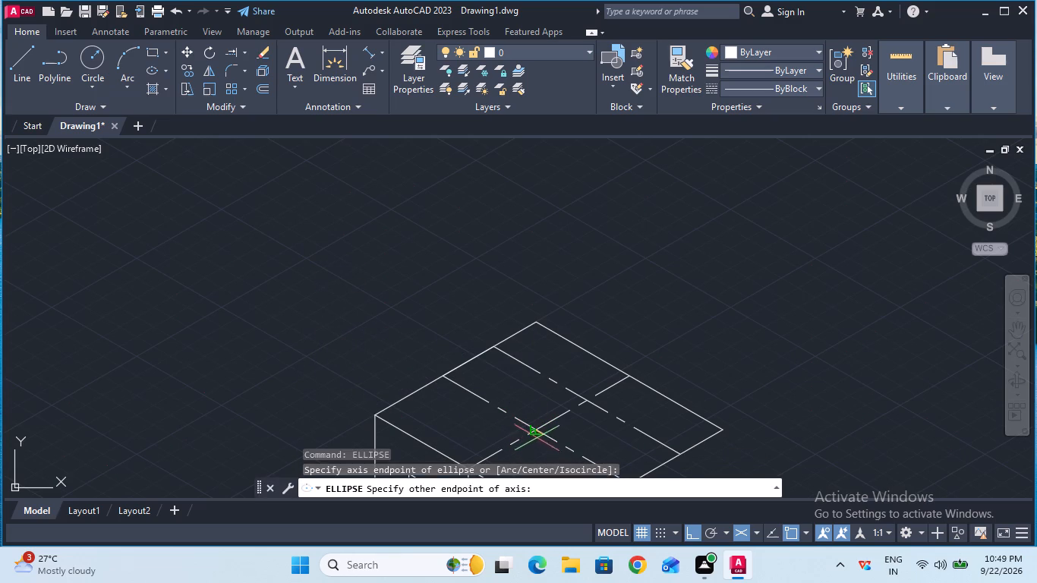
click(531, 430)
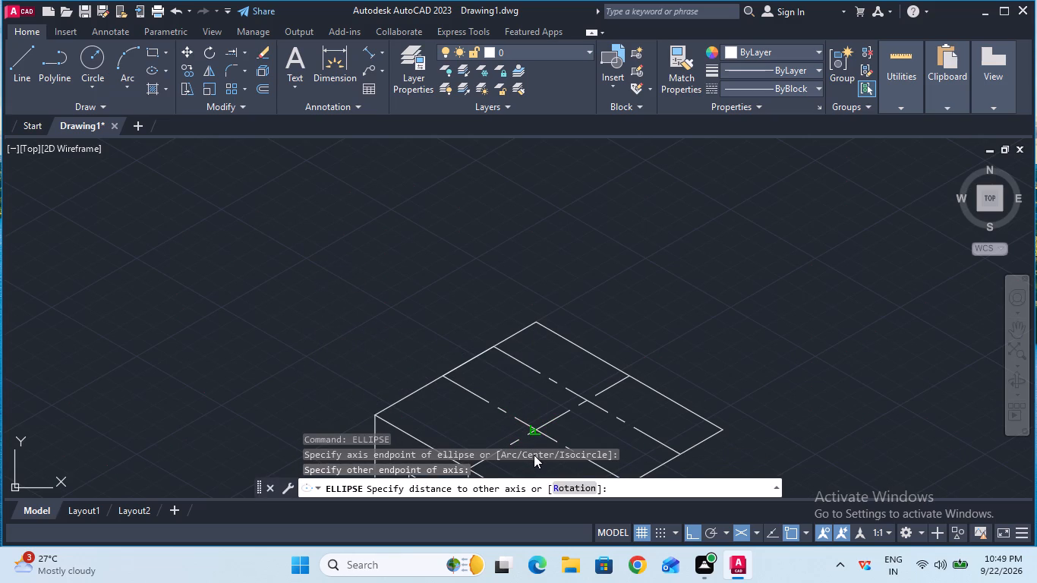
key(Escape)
Draw an isocircle of radius 0.625 centered on the centerline intersection in the middle of the top face.
text(ell)
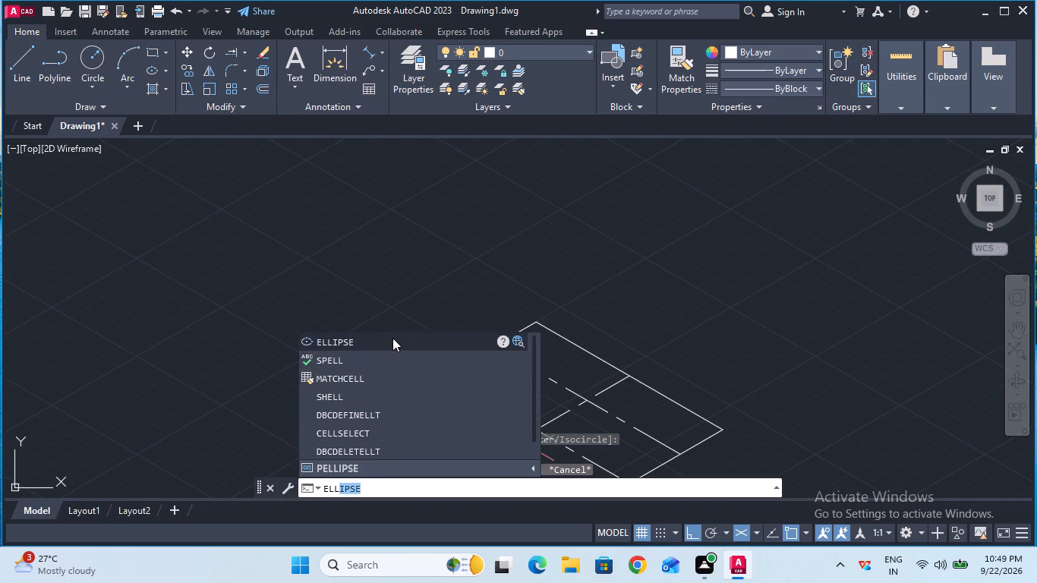
click(392, 338)
click(628, 487)
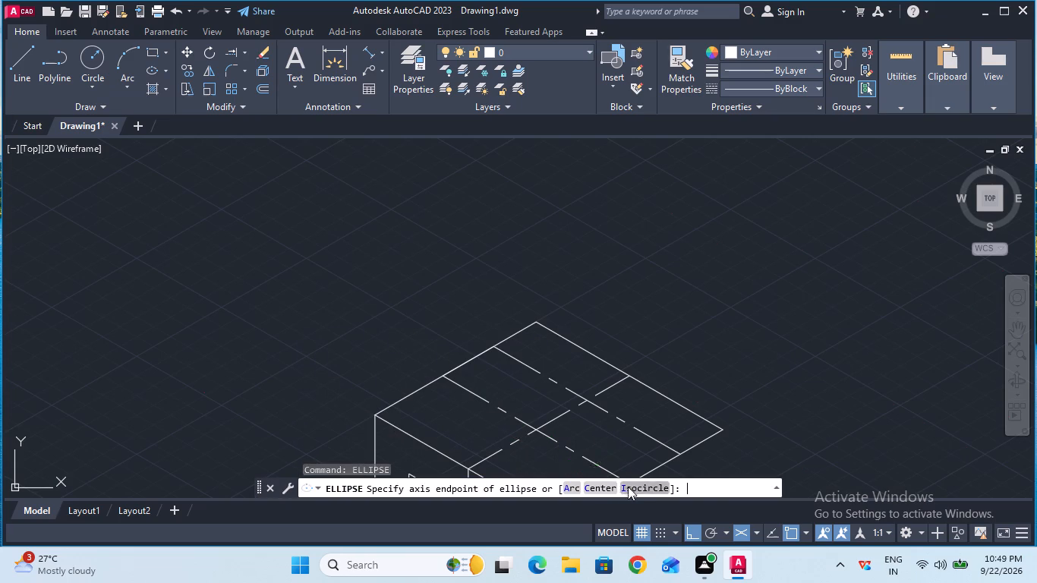
click(540, 430)
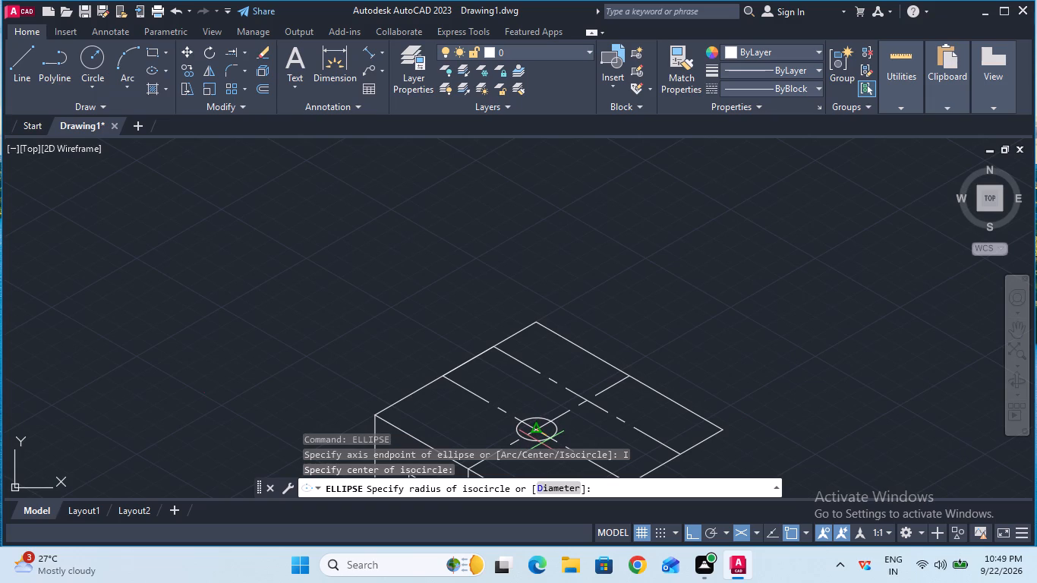
key(0)
key(period)
text(62)
key(5)
key(Return)
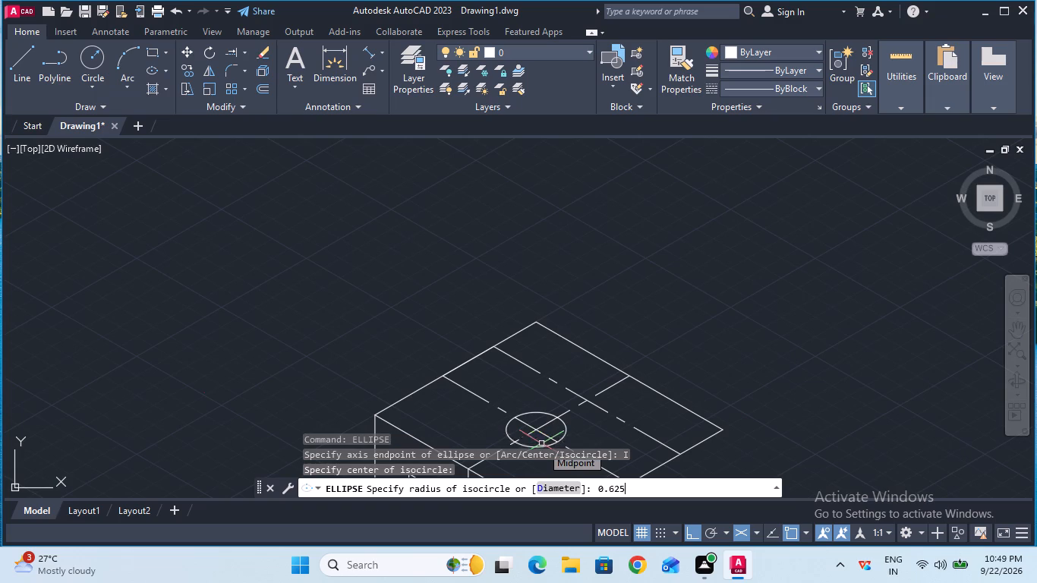
key(Escape)
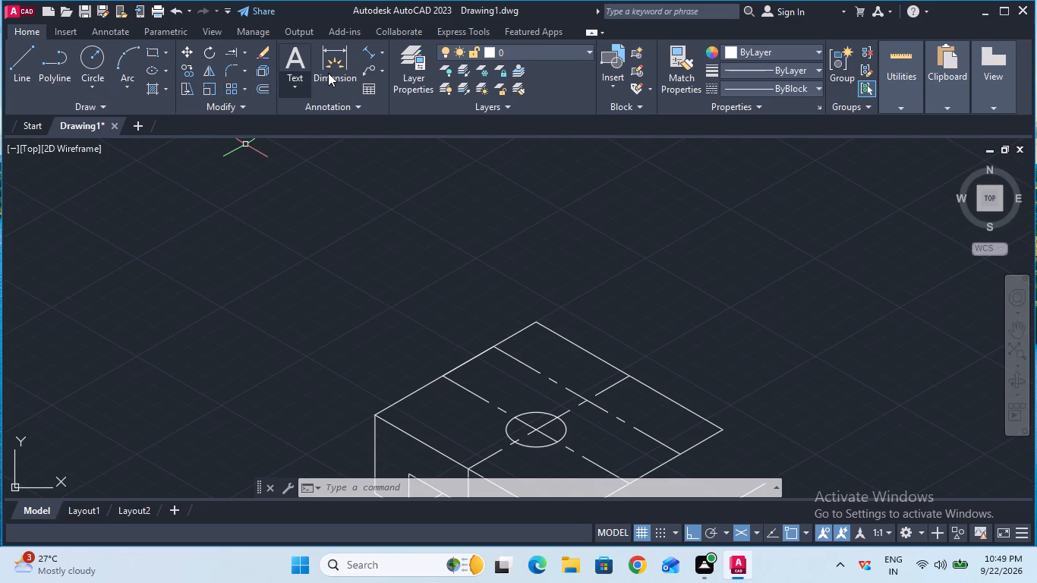
Copy the 0.625-radius isocircle from its center to the intersection of the cross centerline with the other parallel centerline.
click(190, 68)
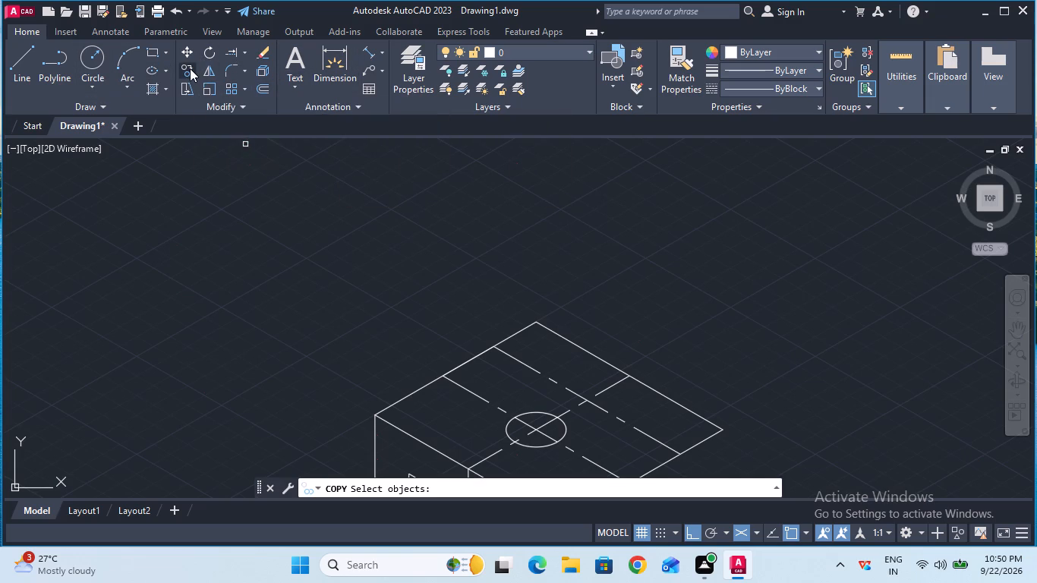
click(525, 415)
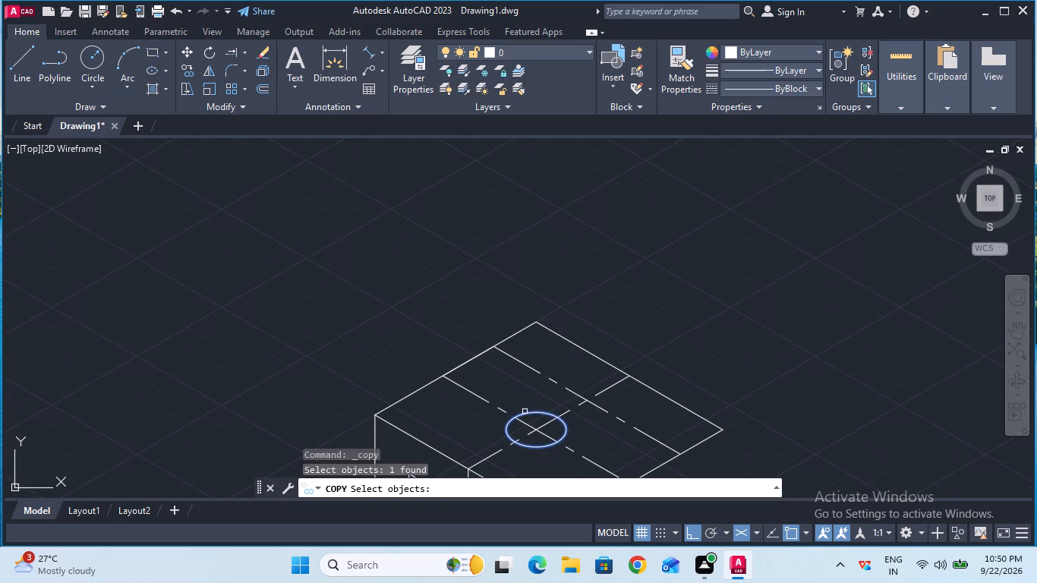
key(Return)
click(537, 427)
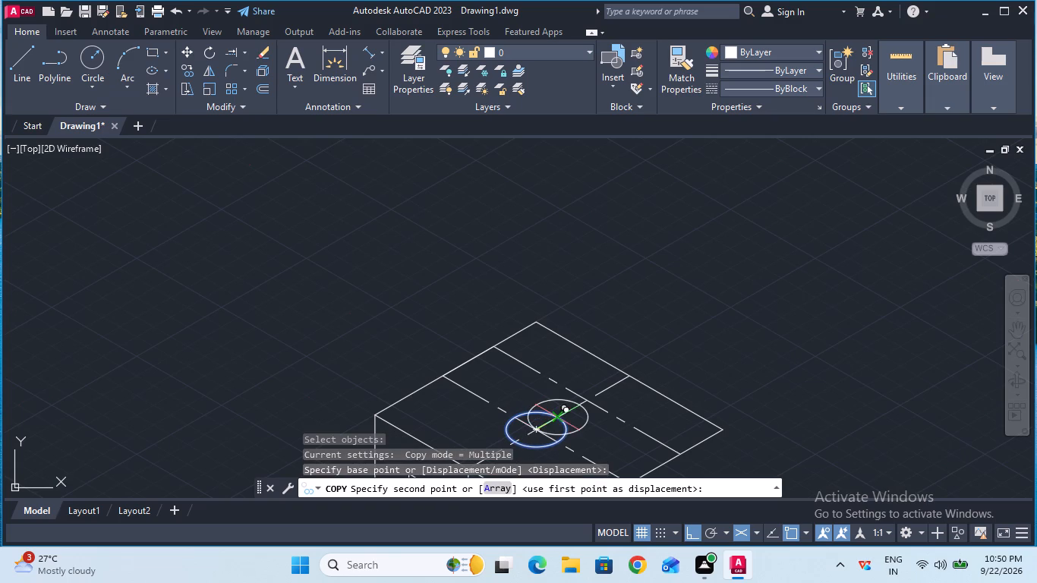
click(585, 402)
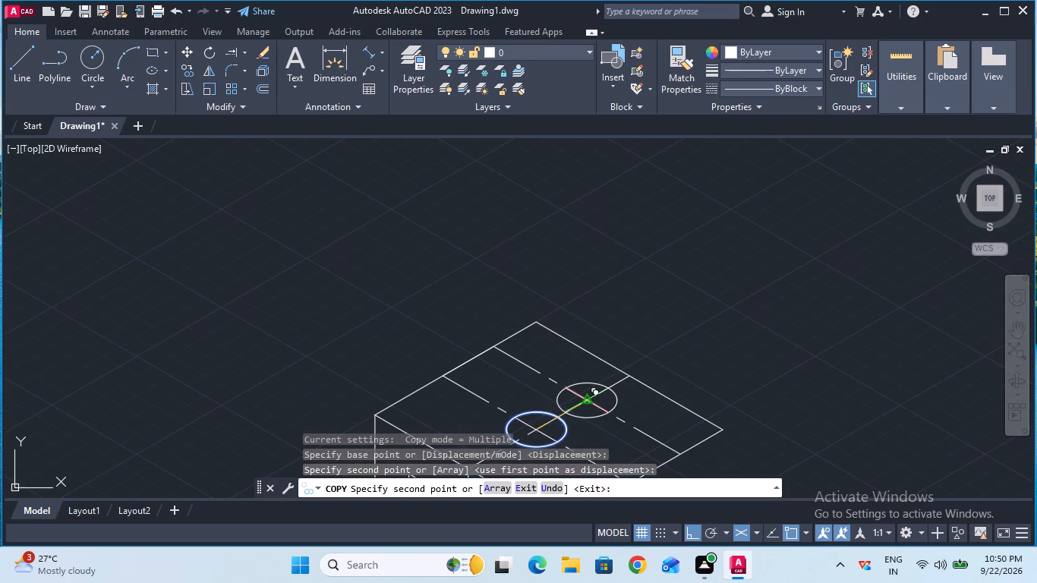
key(Escape)
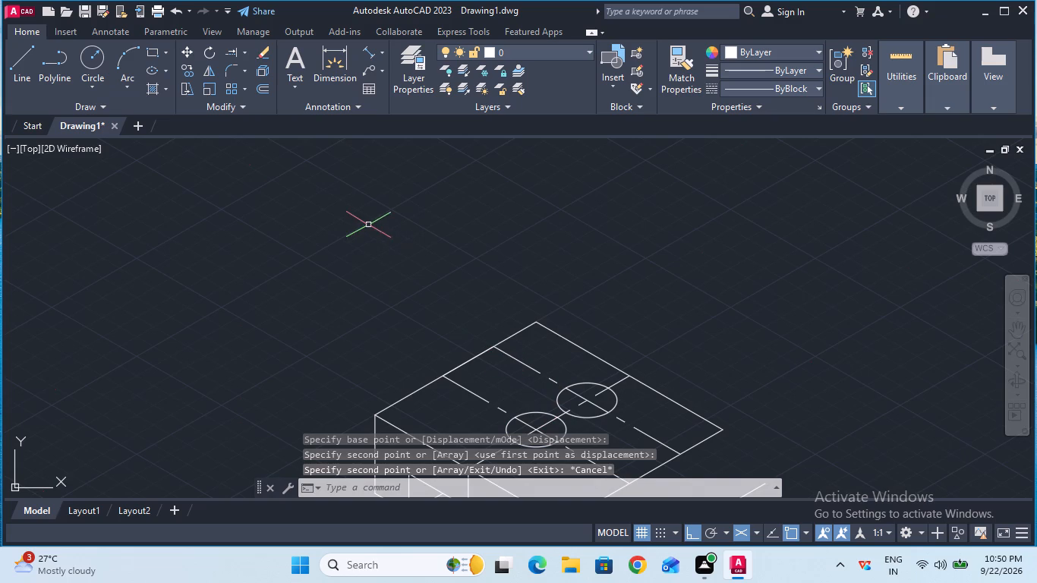
Check the center-to-center distance between the two isocircles with a trial aligned dimension.
click(369, 50)
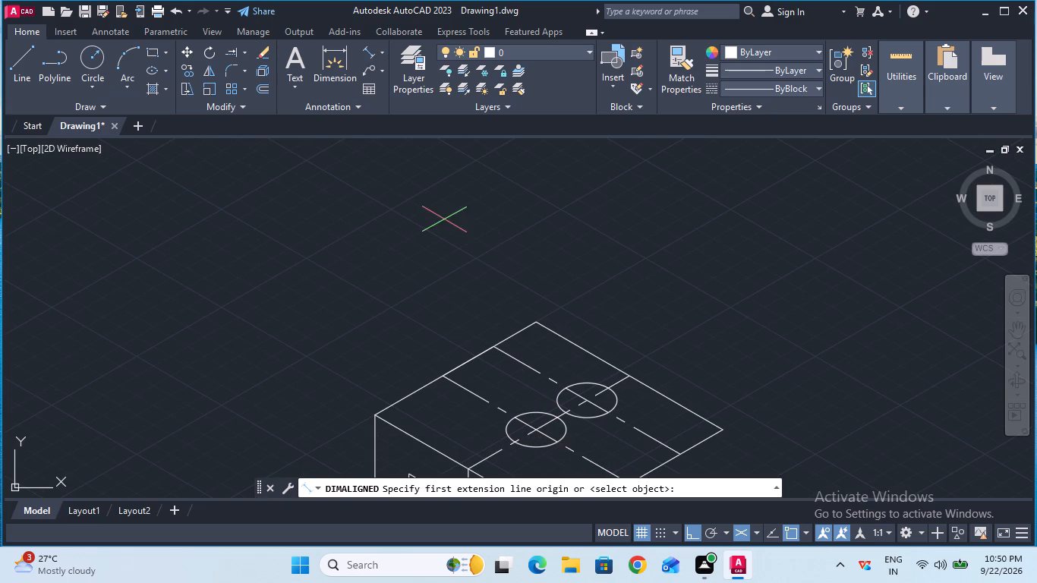
click(540, 434)
click(588, 405)
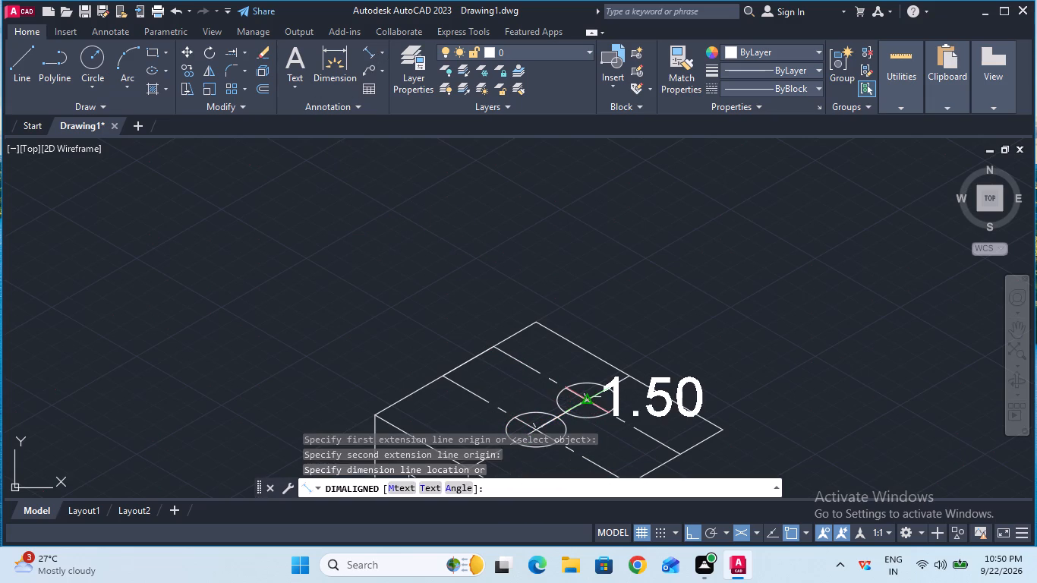
key(Escape)
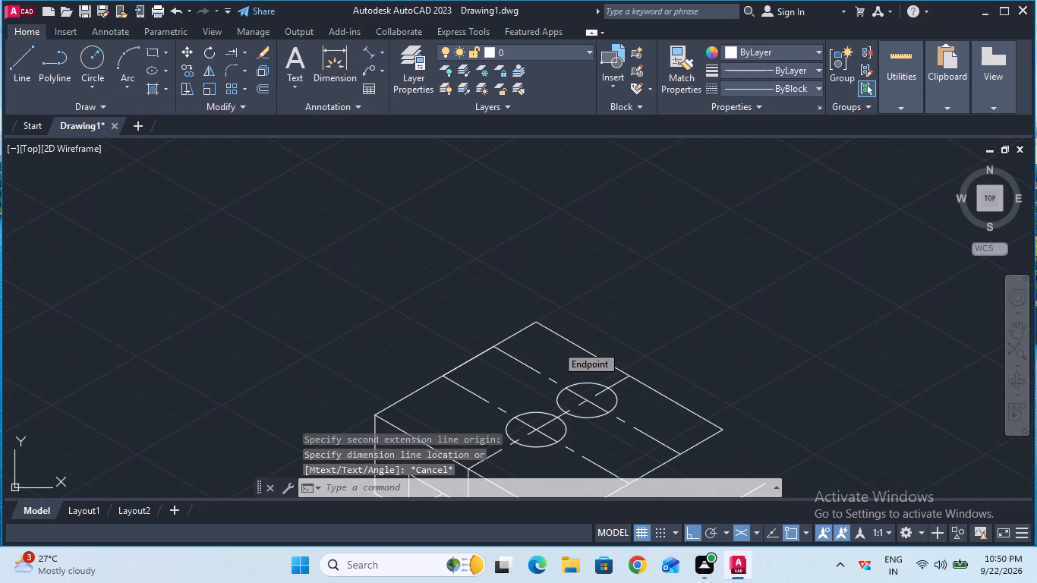
Check the diameter of the original isocircle along its centerline with a trial aligned dimension.
click(363, 55)
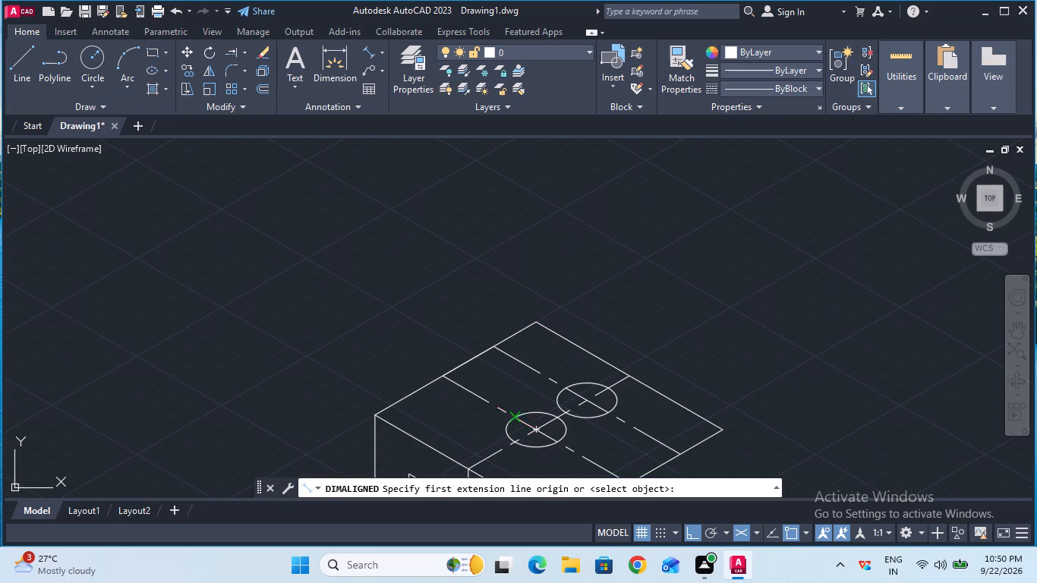
click(513, 419)
click(559, 443)
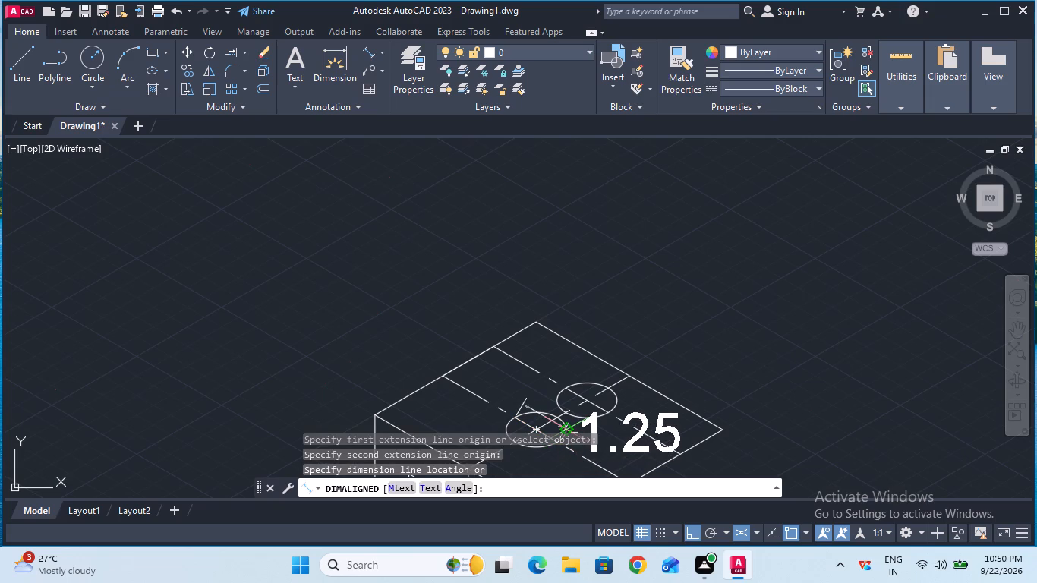
key(Escape)
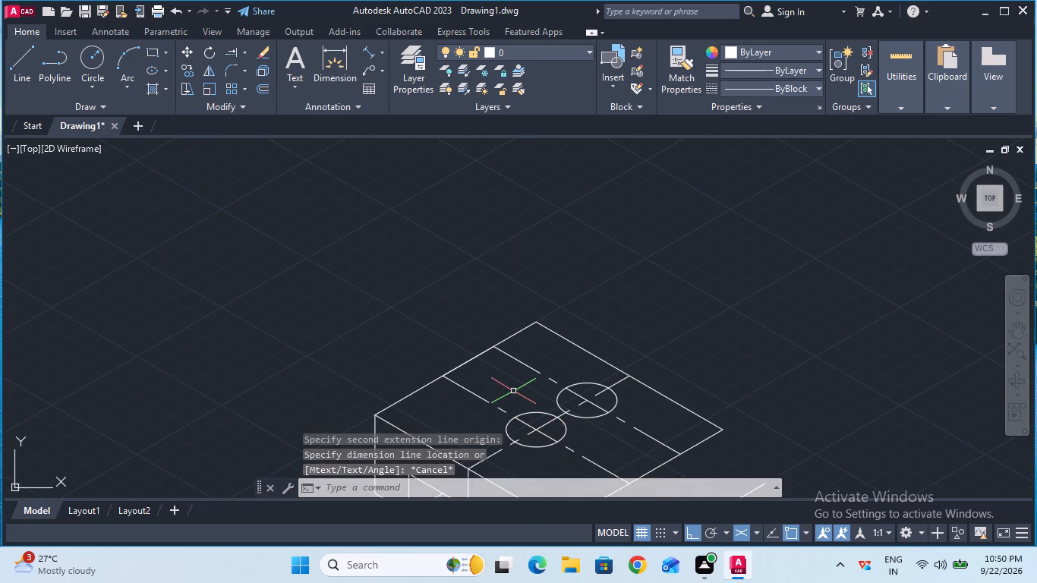
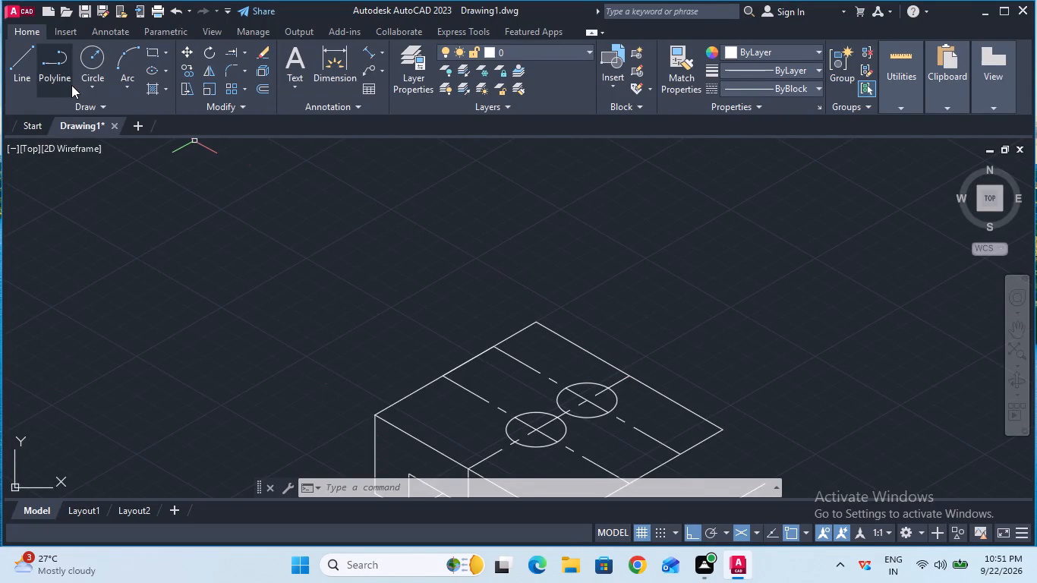
Draw the upright back face from the top face's rear corner: 4 up, 5.50 along the isometric axis, and down to the adjacent corner.
double_click(33, 71)
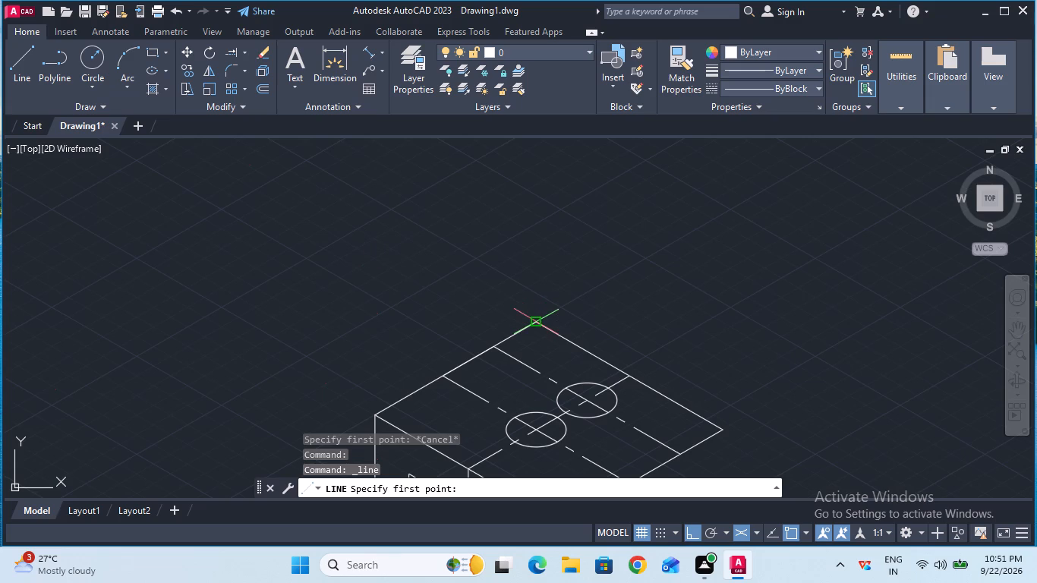
click(536, 323)
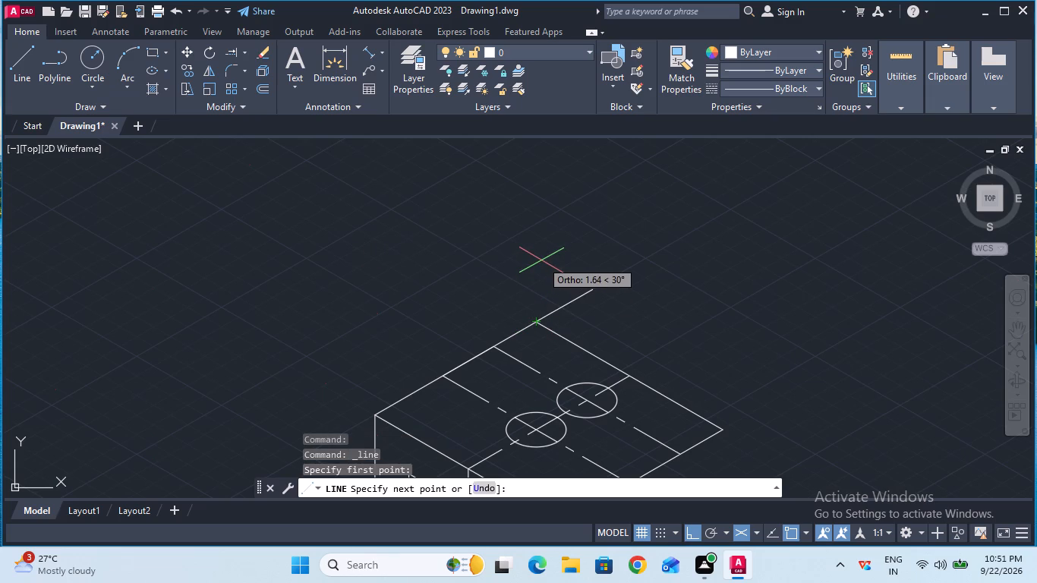
key(F5)
key(4)
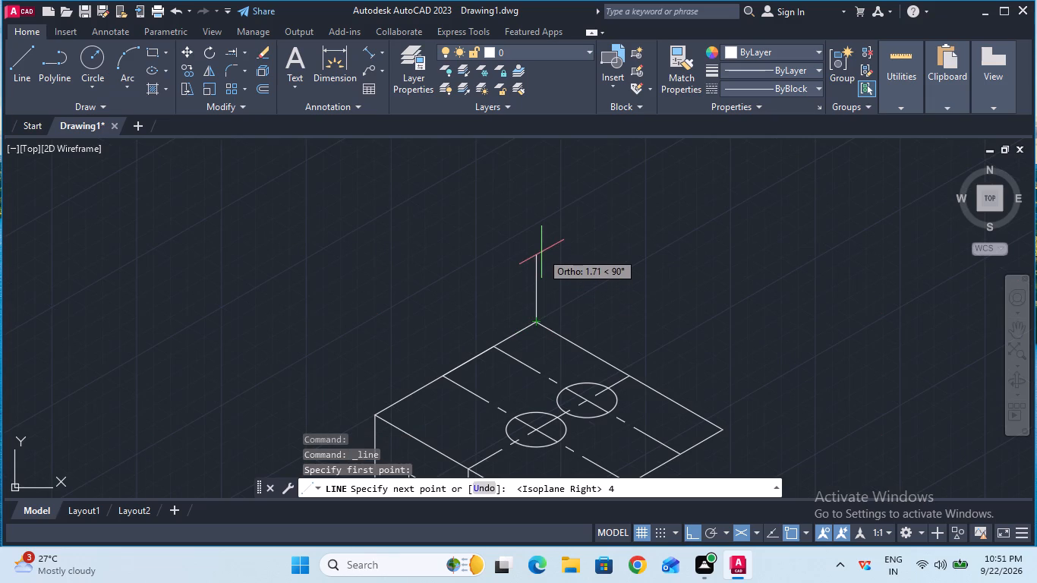
key(Return)
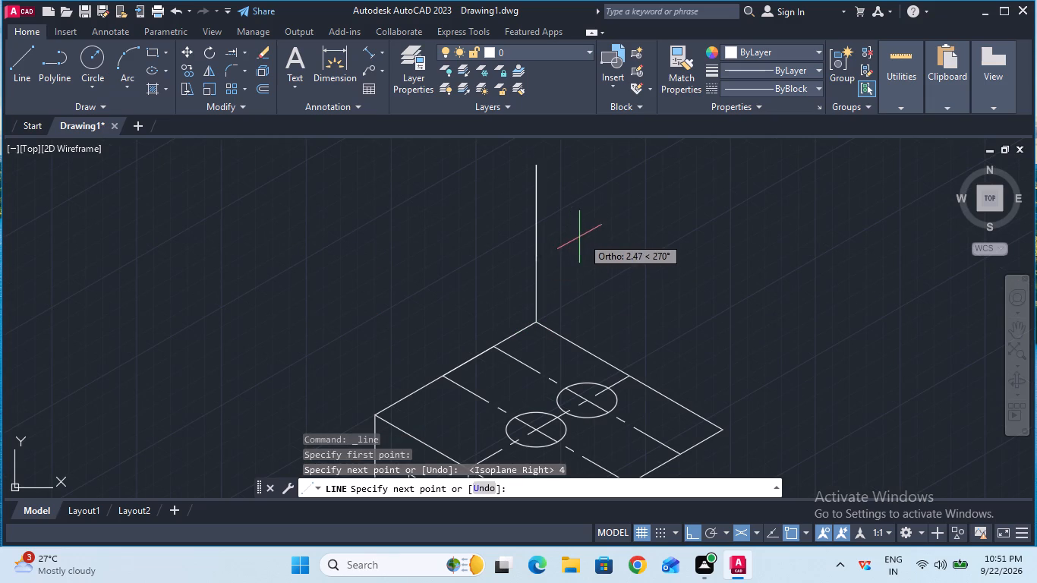
key(F5)
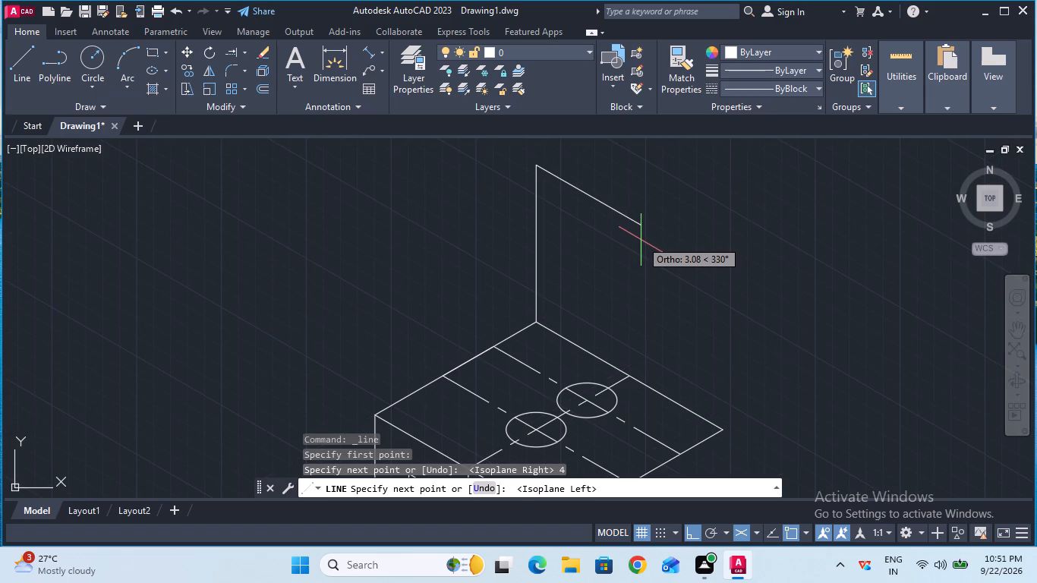
key(5)
key(period)
key(5)
key(0)
key(Return)
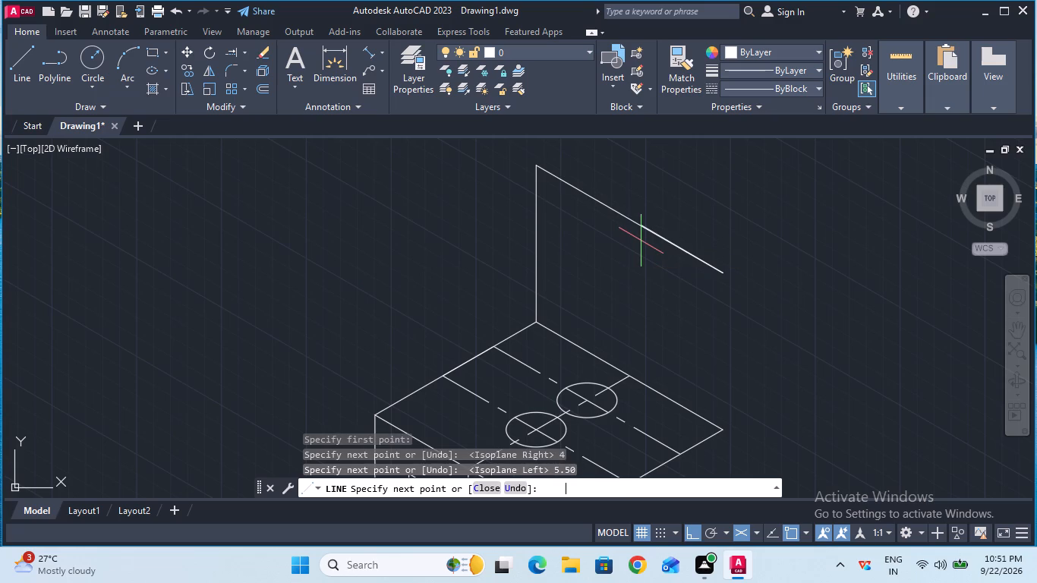
click(721, 429)
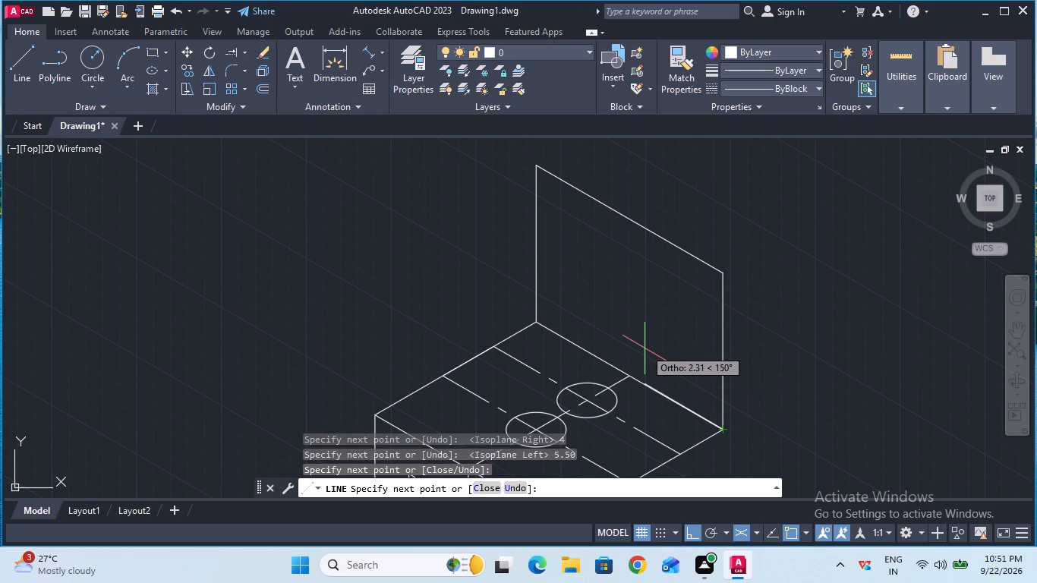
key(Escape)
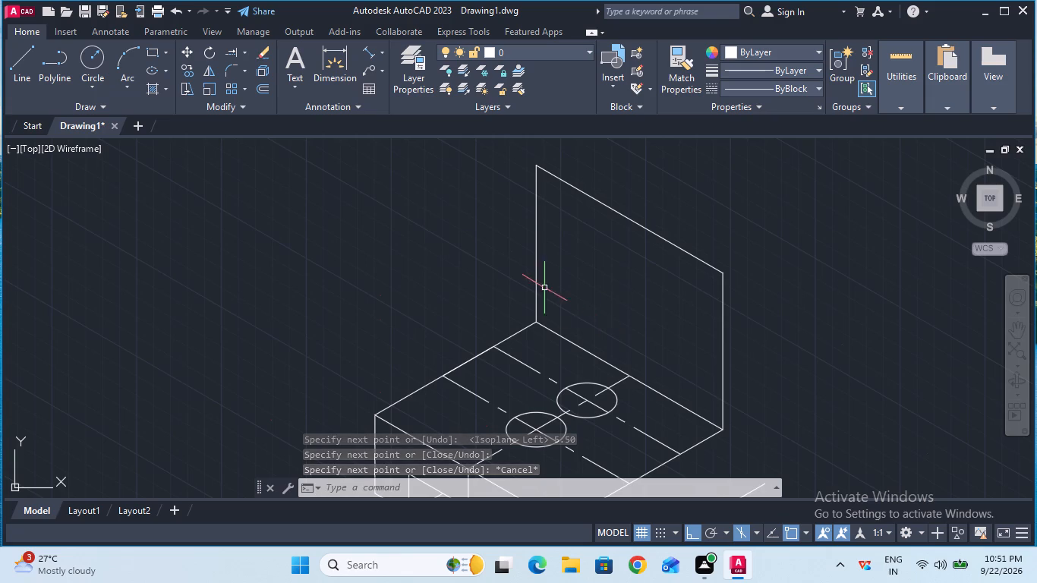
Place a temporary aligned dimension marking 1.25 up the upright face's outer vertical edge from its bottom corner.
click(368, 56)
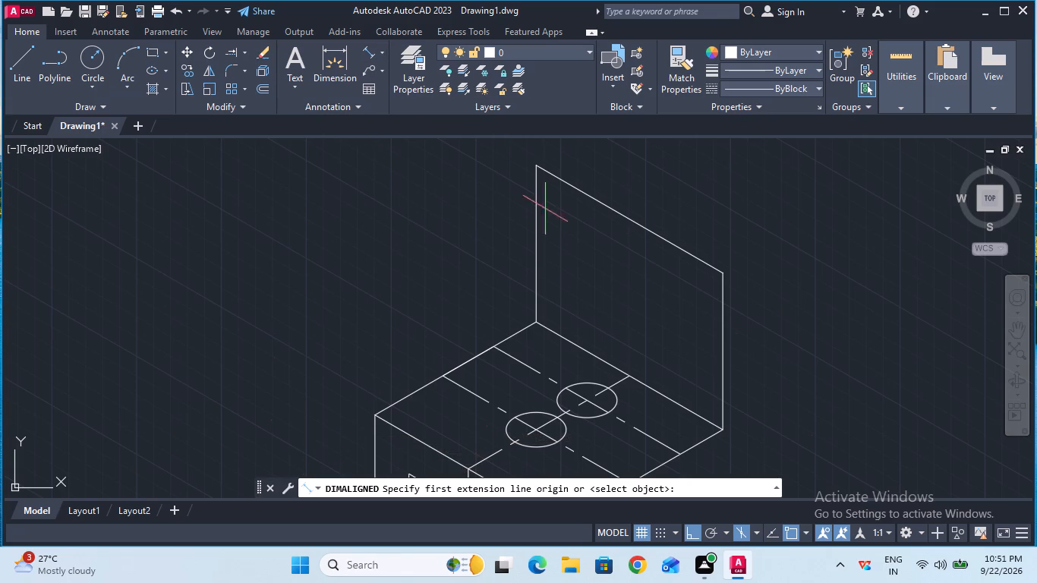
click(727, 428)
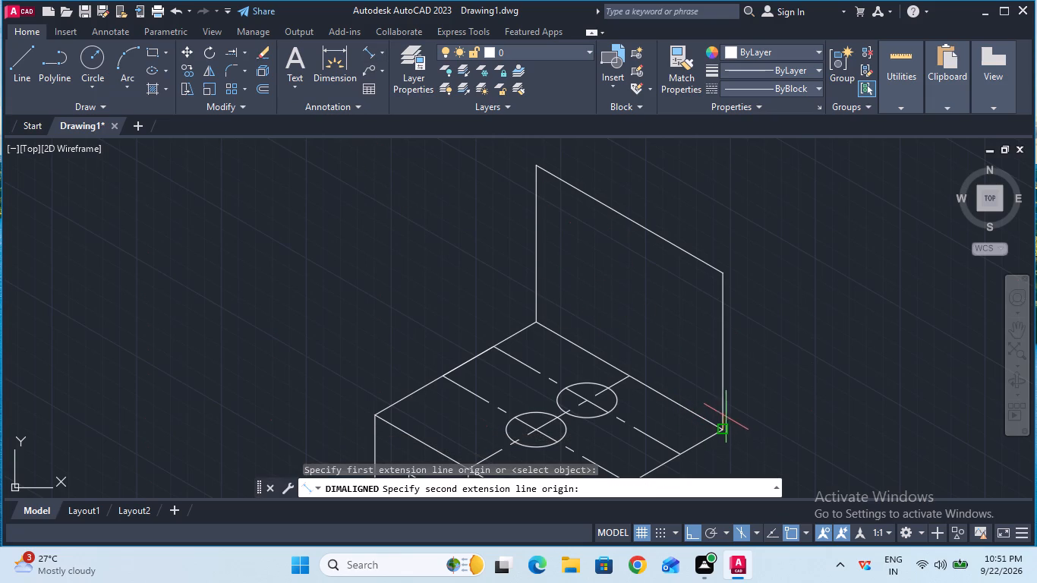
text(1.)
text(25)
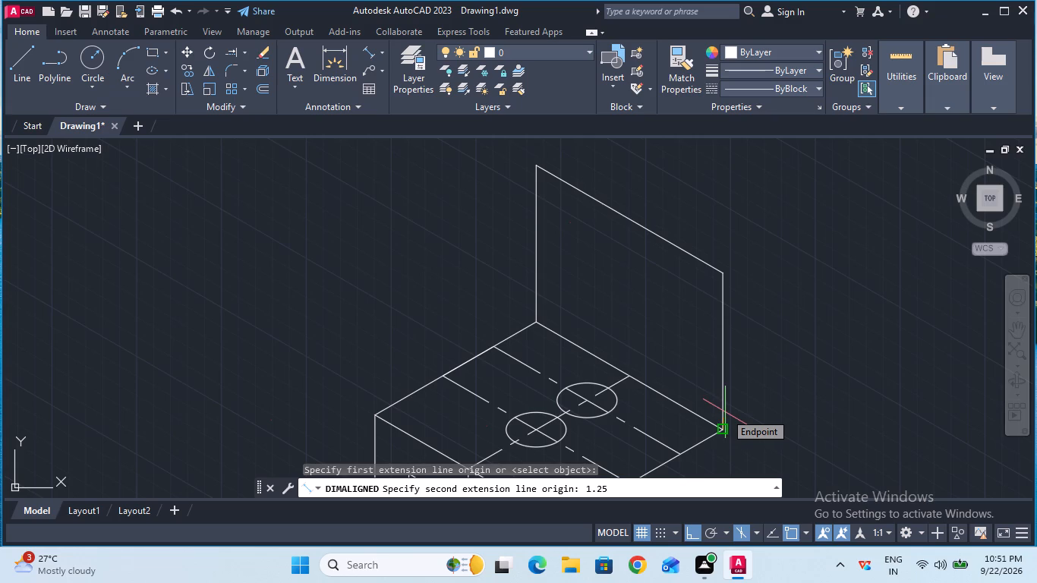
key(Return)
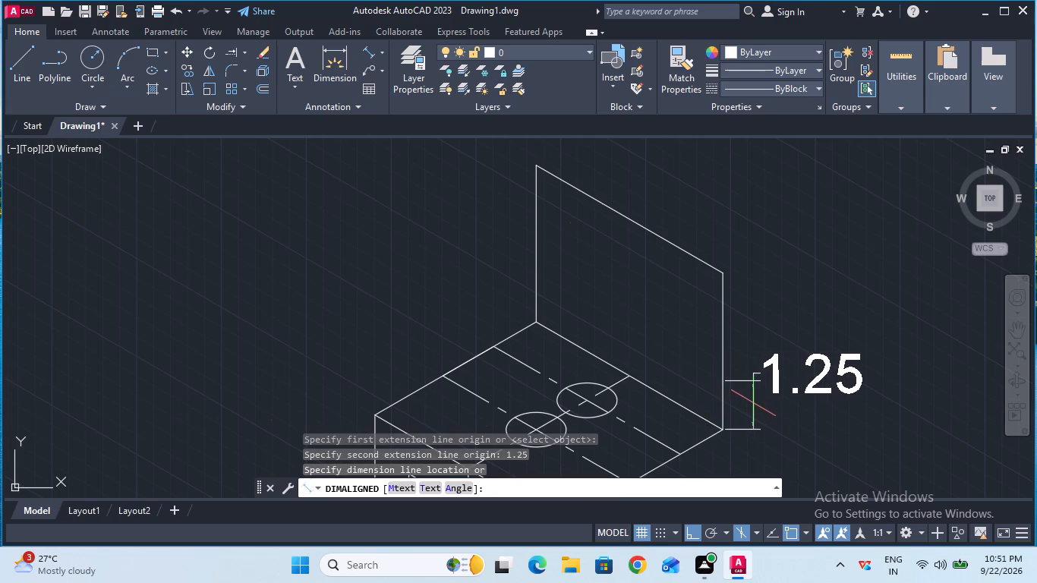
click(754, 403)
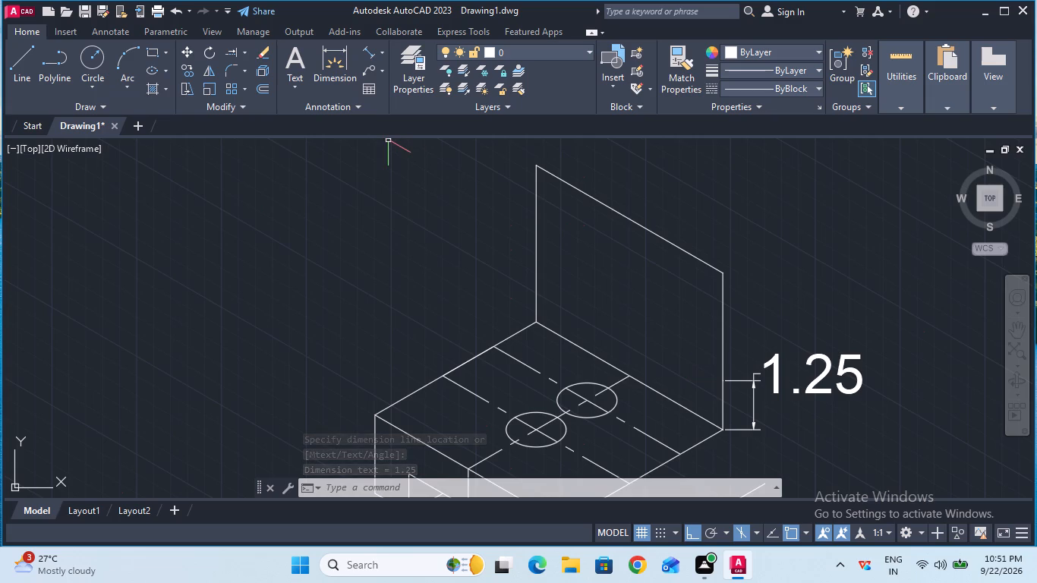
With the CENTER linetype, draw a line from the outer vertical edge's midpoint down to the 1.25 mark and 5.50 across the upright face.
double_click(759, 89)
double_click(762, 85)
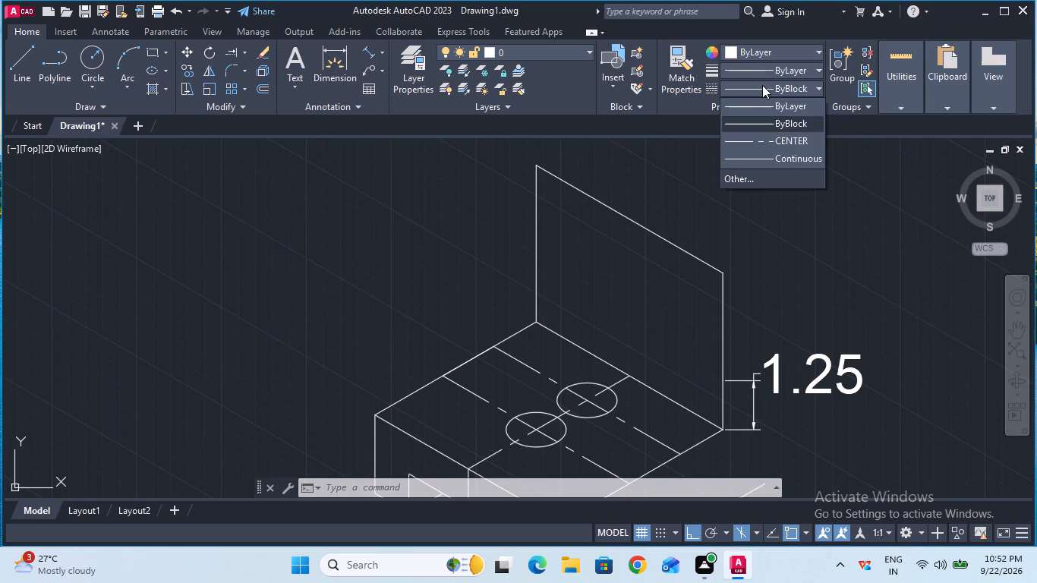
double_click(761, 137)
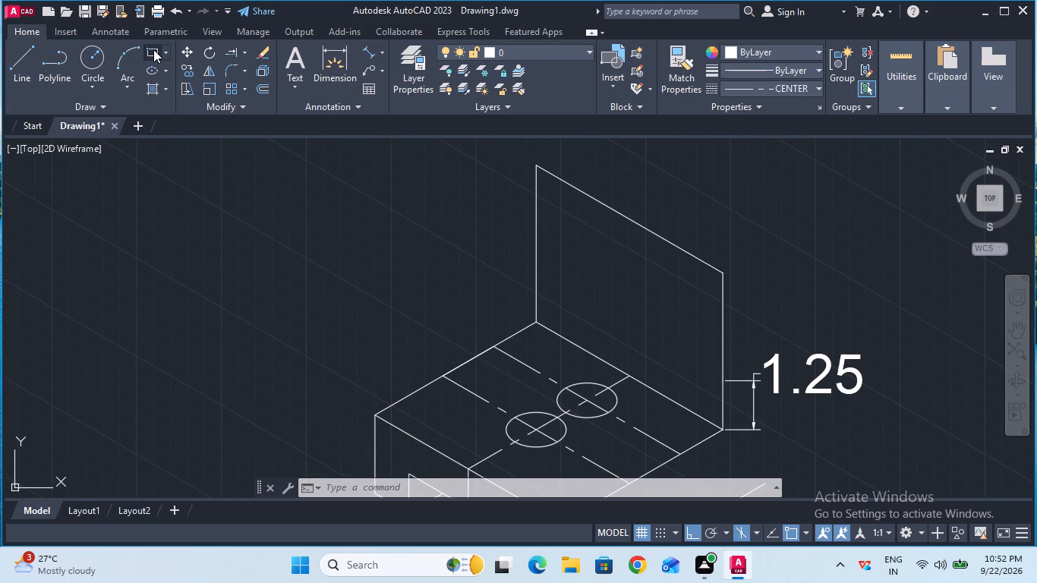
click(11, 58)
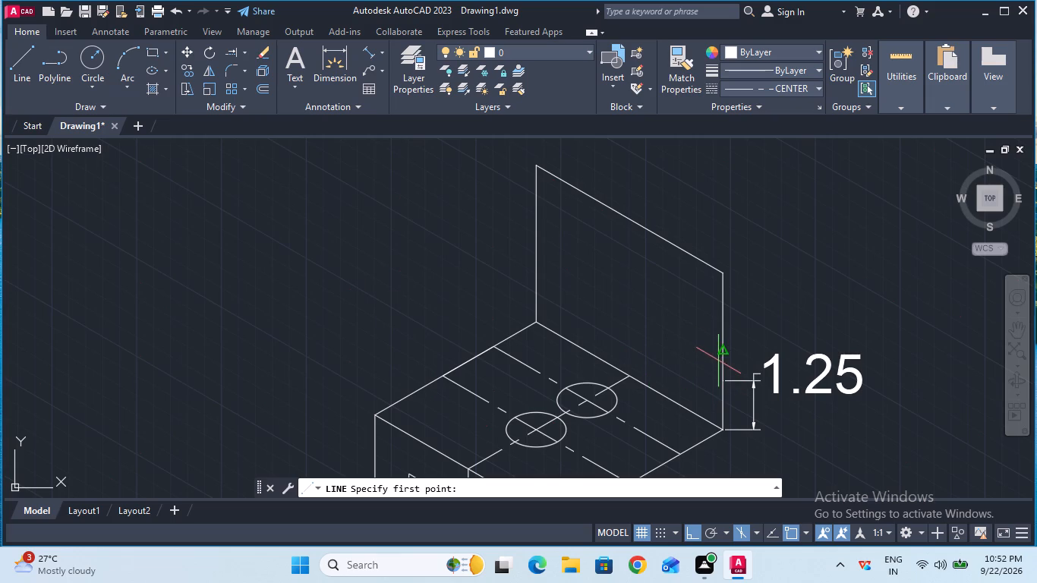
click(721, 355)
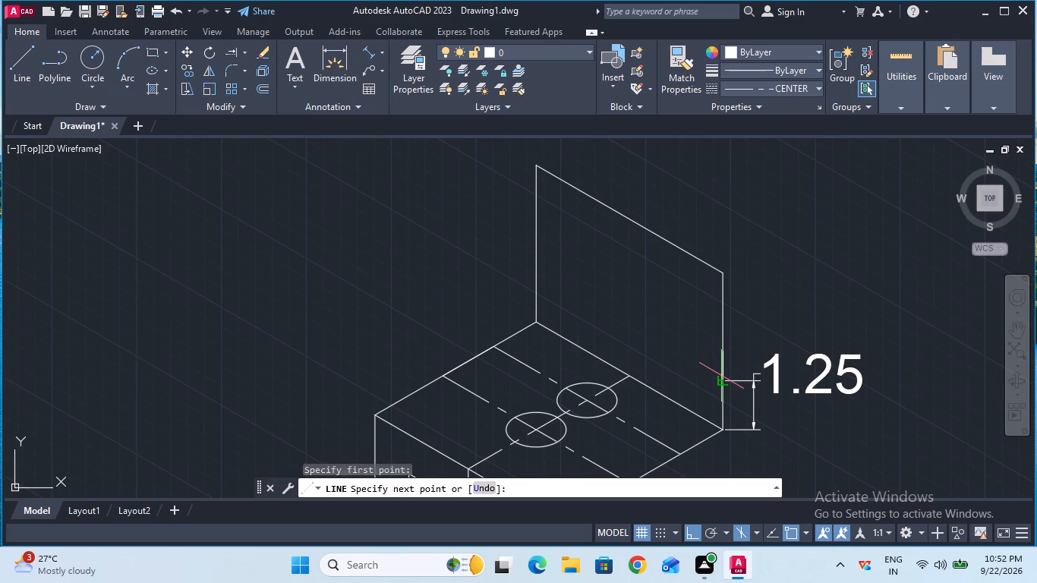
click(722, 377)
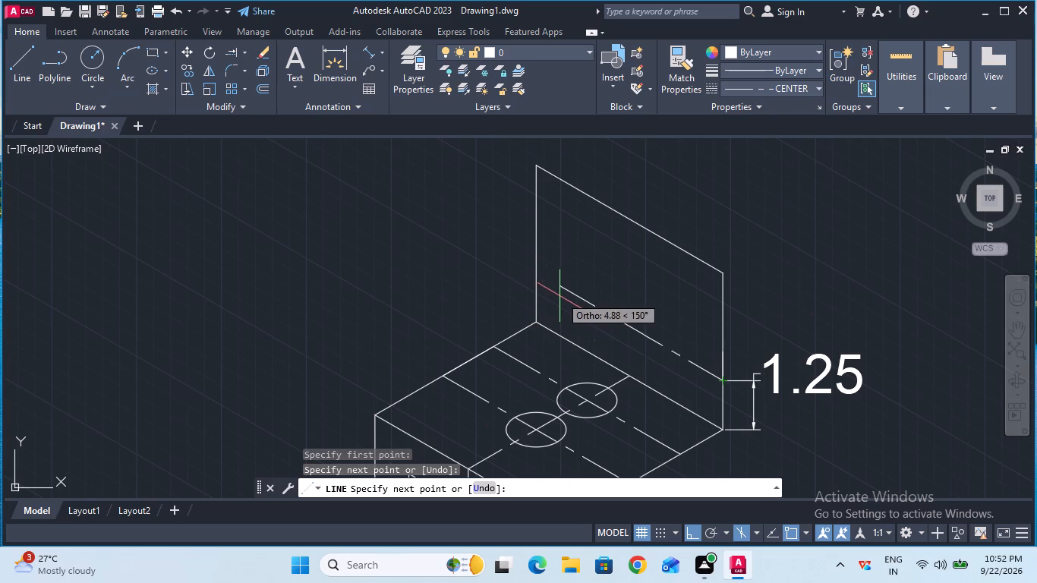
text(5.50)
key(Return)
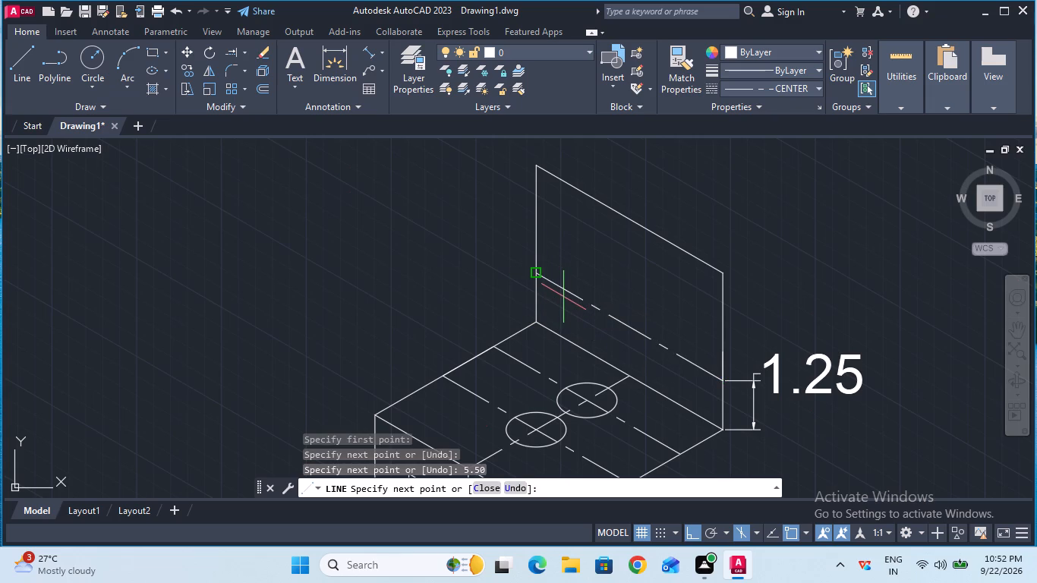
key(Escape)
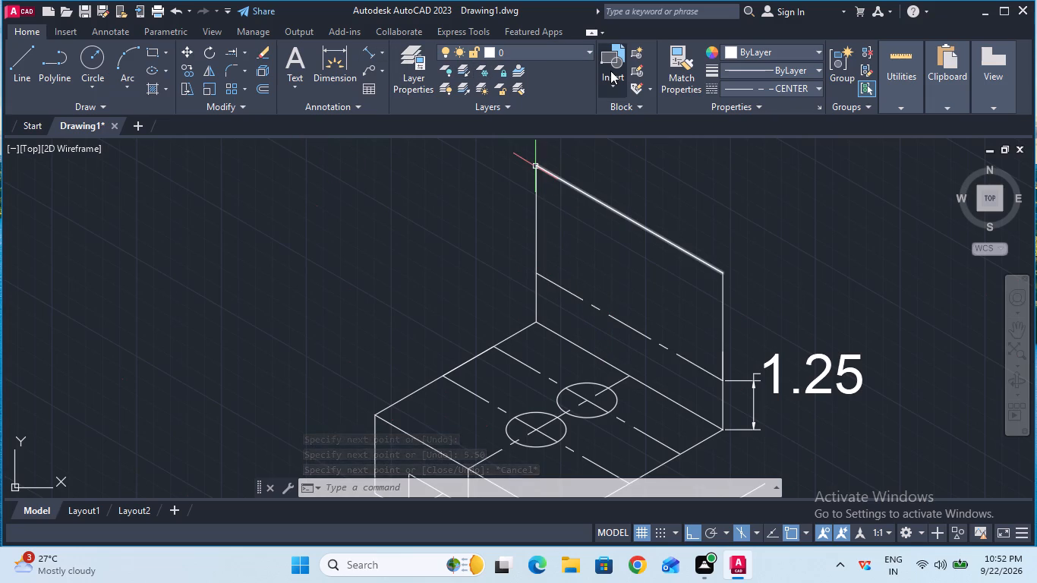
Erase the 1.25 reference dimension beside the upright face.
double_click(258, 55)
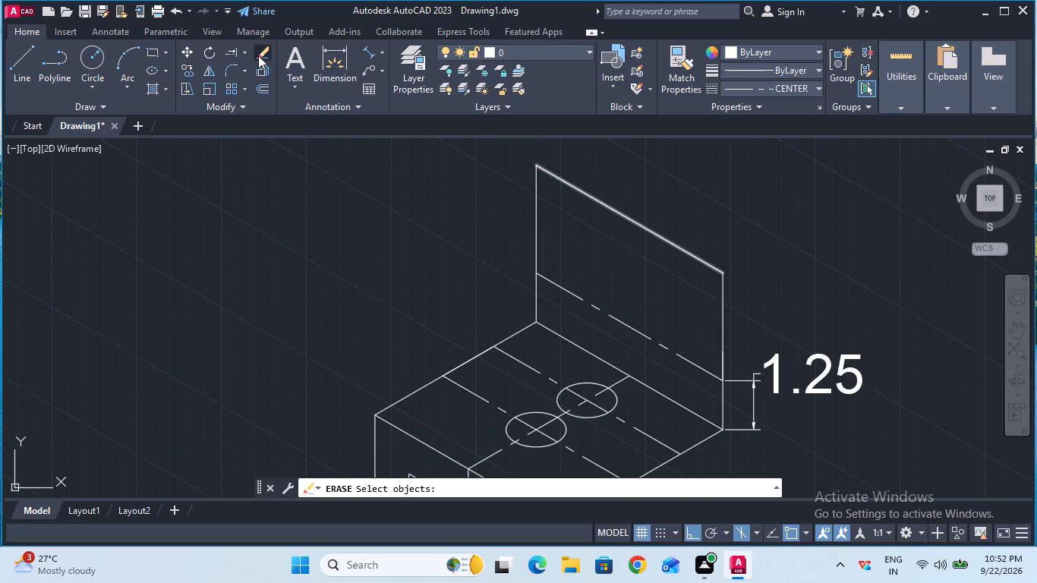
click(780, 370)
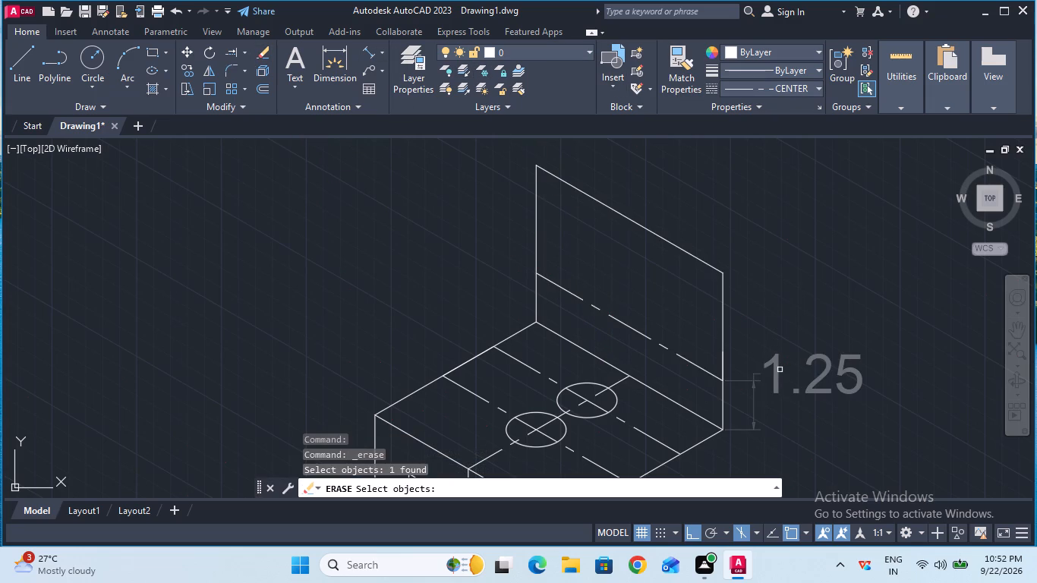
key(Return)
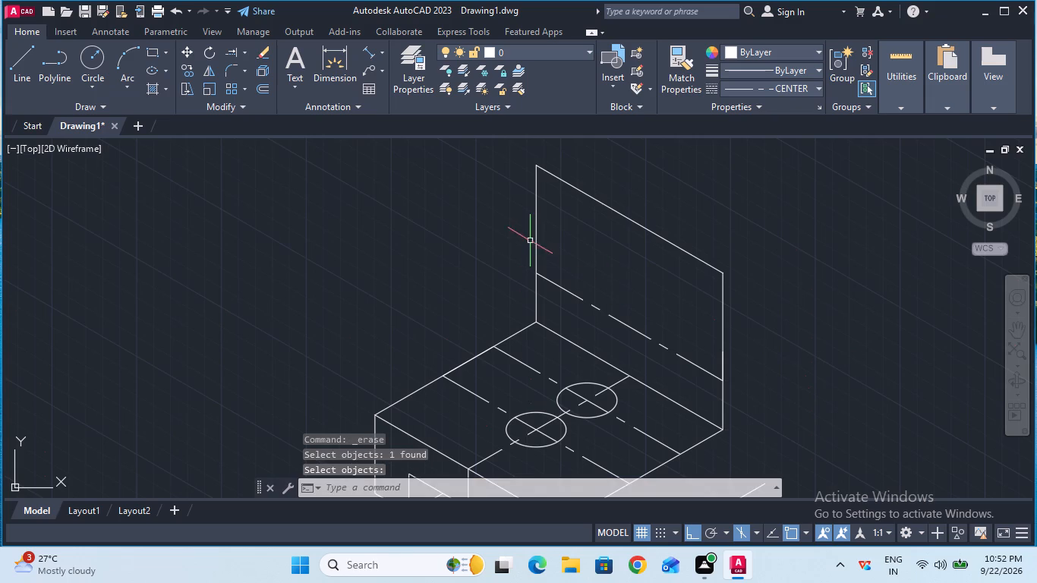
Draw a vertical centerline 4 long up the upright face from the midpoint of its bottom edge.
click(26, 51)
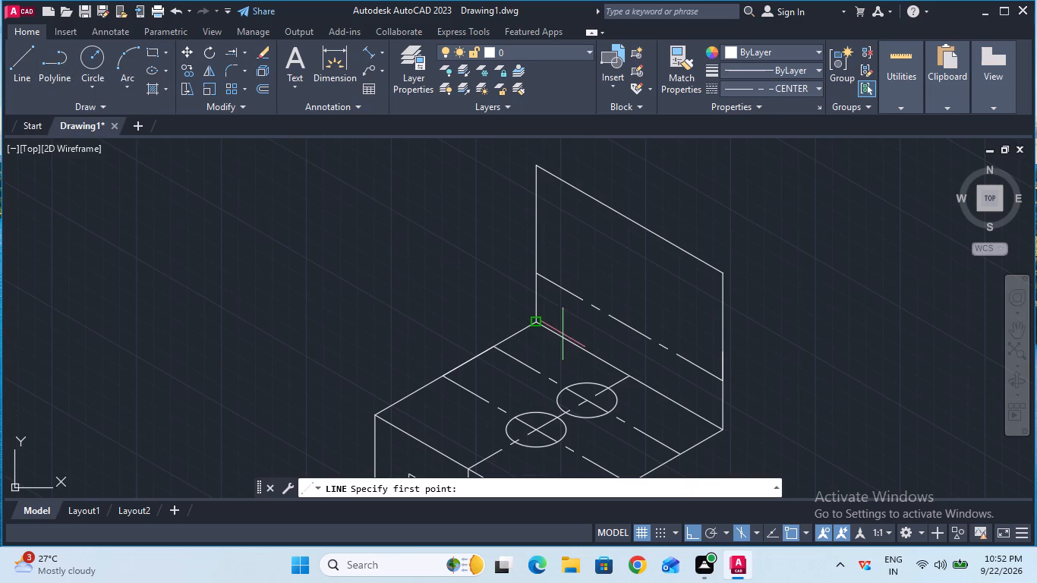
click(627, 373)
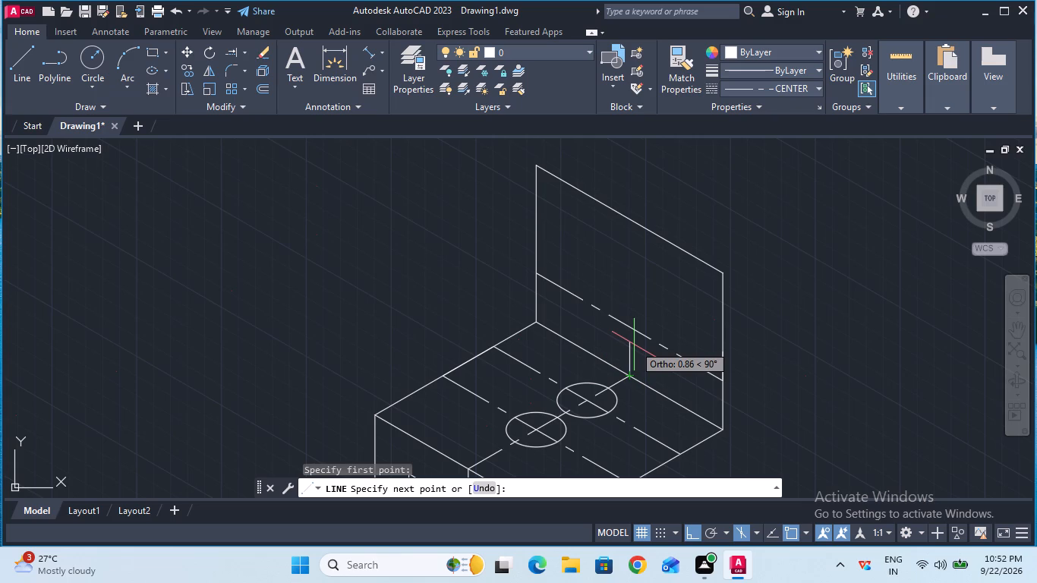
key(4)
key(Return)
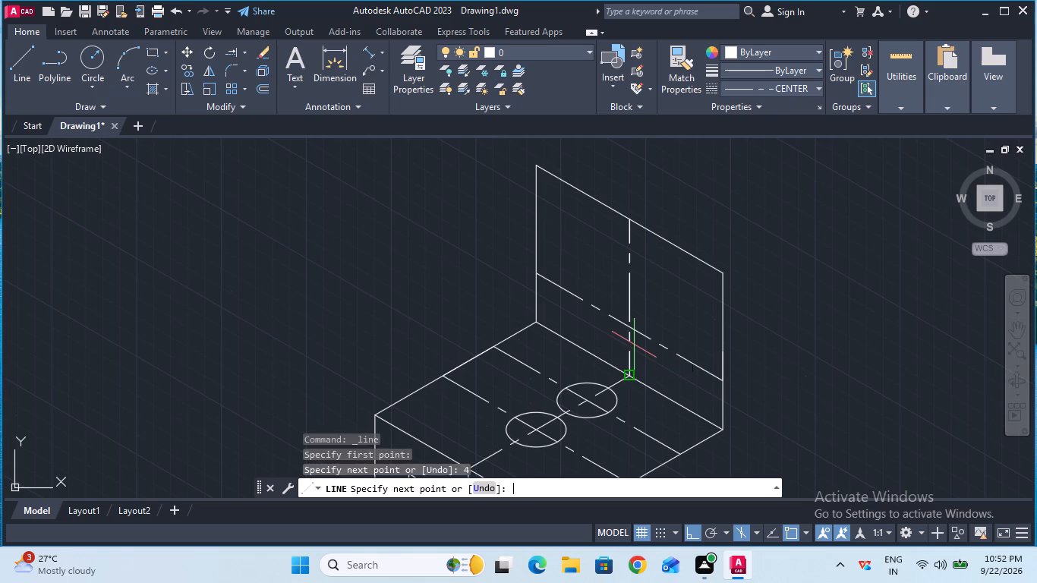
key(Escape)
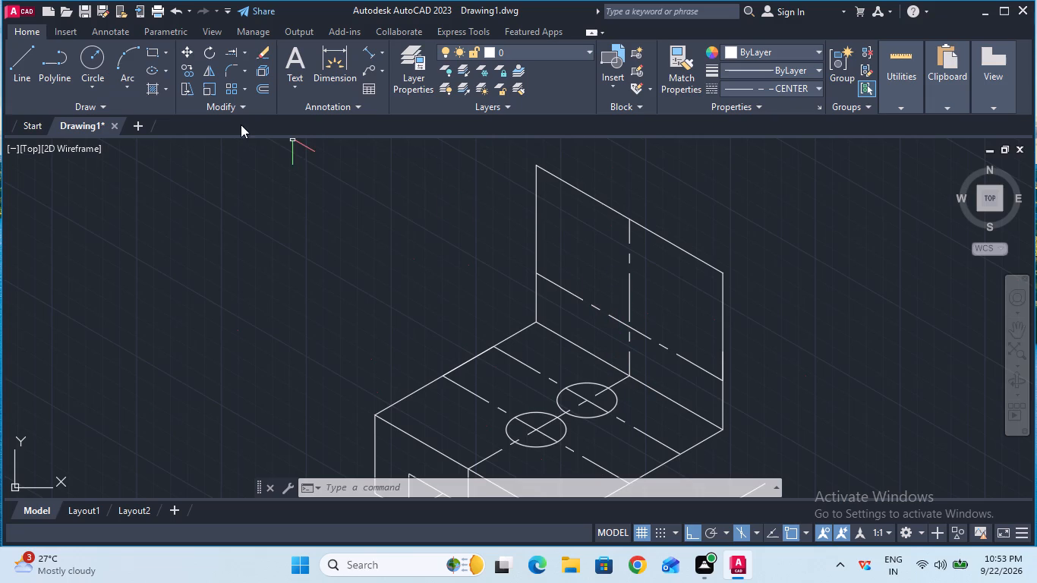
Draw an isocircle of radius 0.625 centred where the two centerlines cross on the upright face.
text(ell)
click(362, 339)
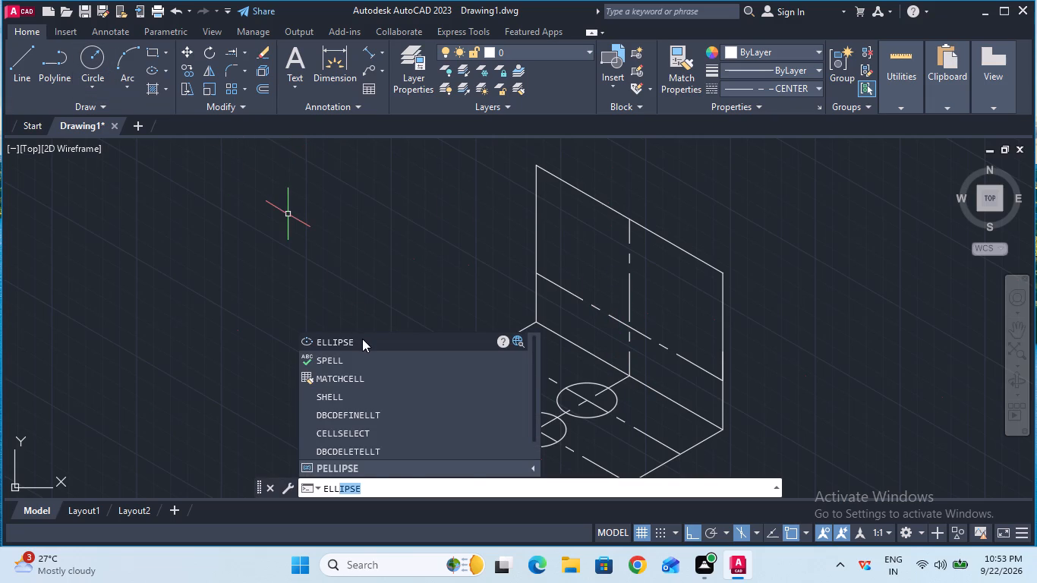
click(641, 490)
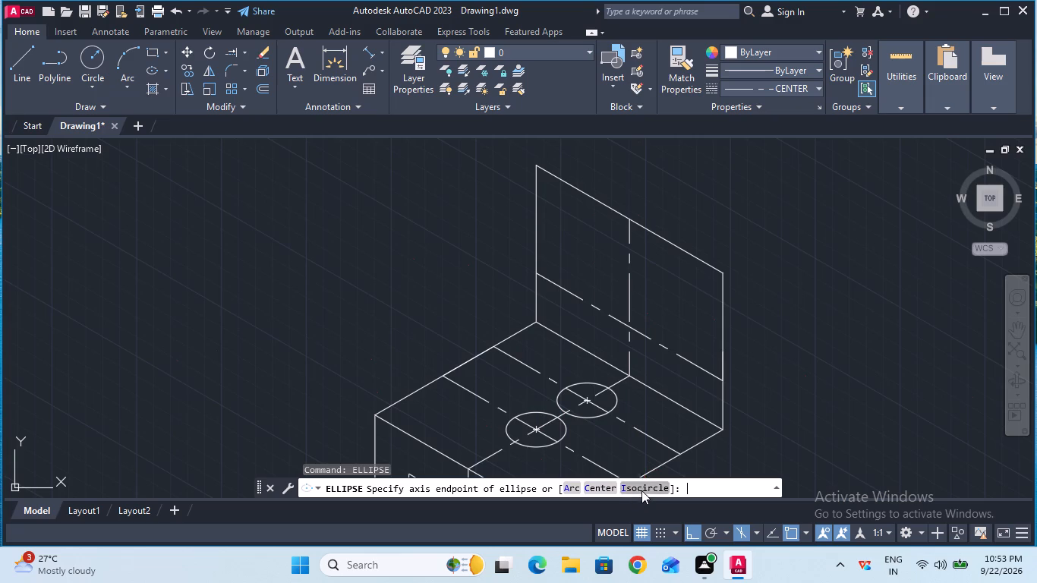
click(629, 325)
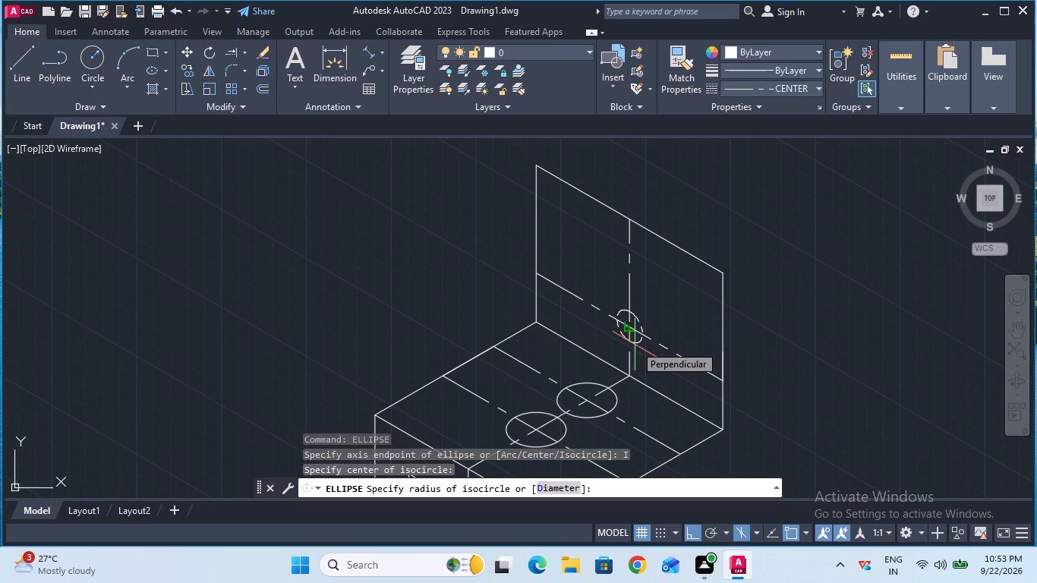
key(0)
key(period)
text(62)
key(5)
key(Return)
key(Escape)
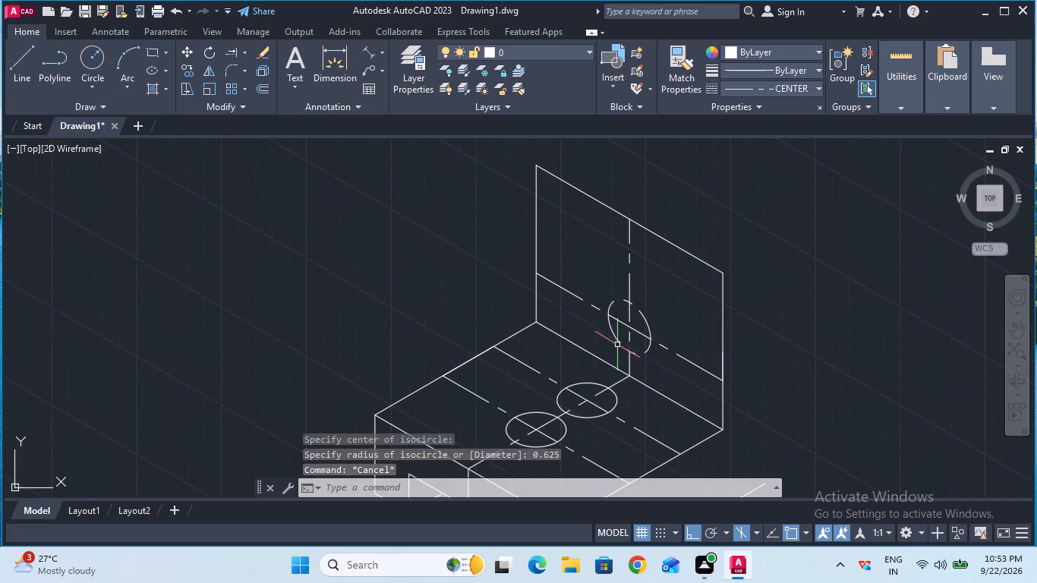
Change the linetype of the 0.625-radius isocircle on the upright face to ByBlock.
click(617, 339)
text(pr)
click(445, 337)
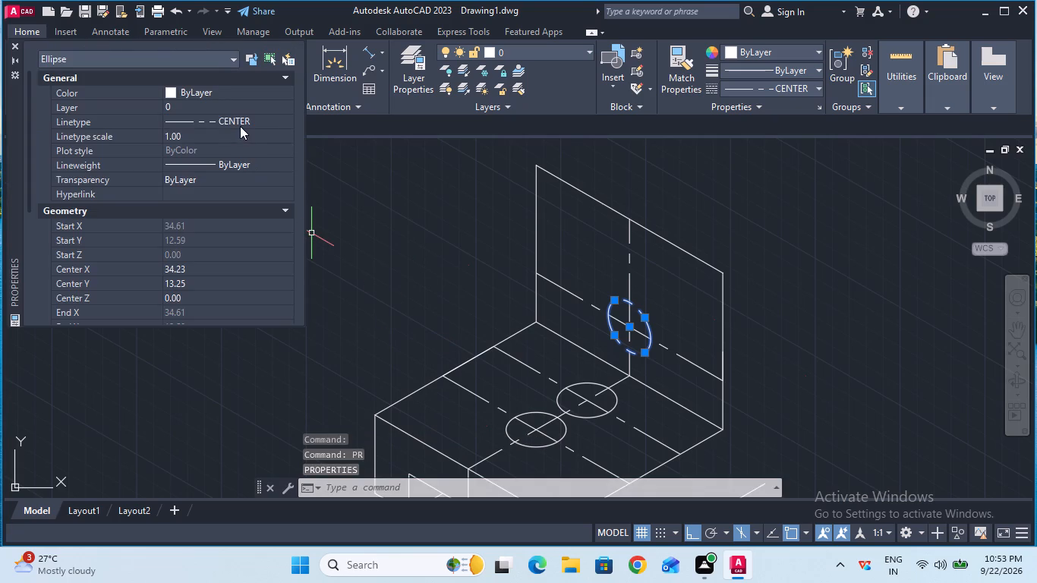
click(240, 123)
click(240, 123)
click(241, 154)
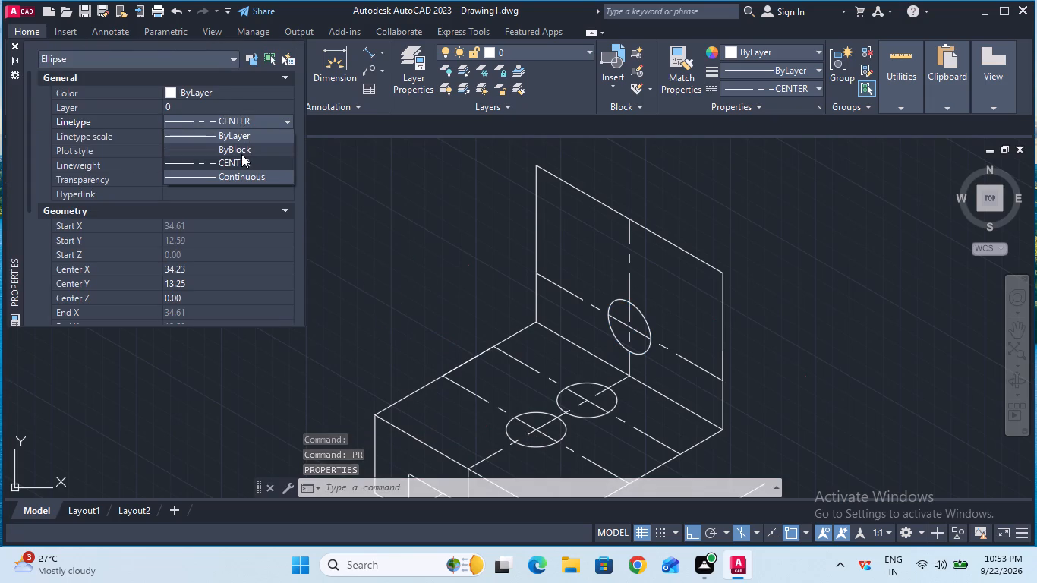
click(9, 42)
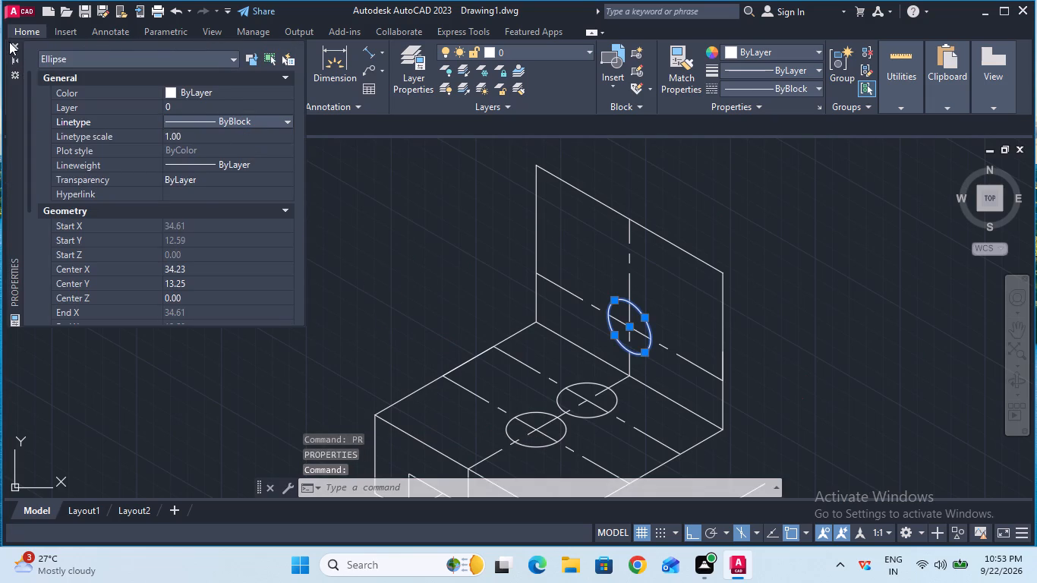
key(Escape)
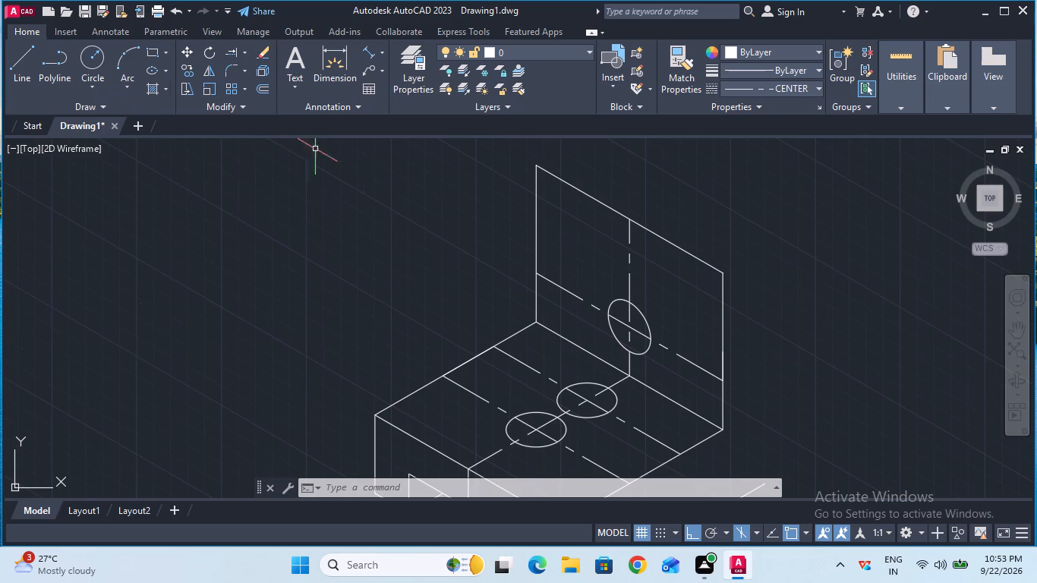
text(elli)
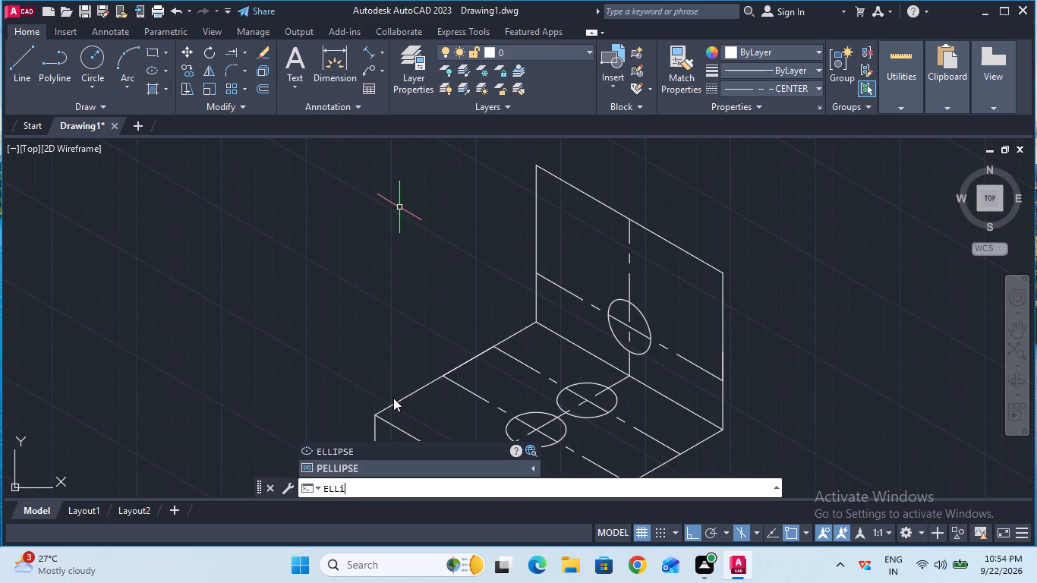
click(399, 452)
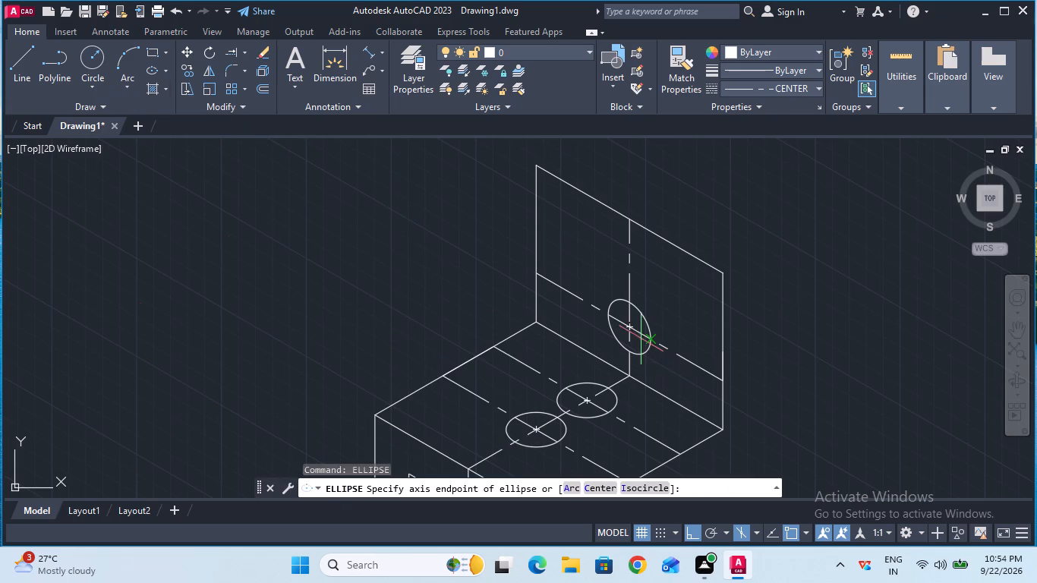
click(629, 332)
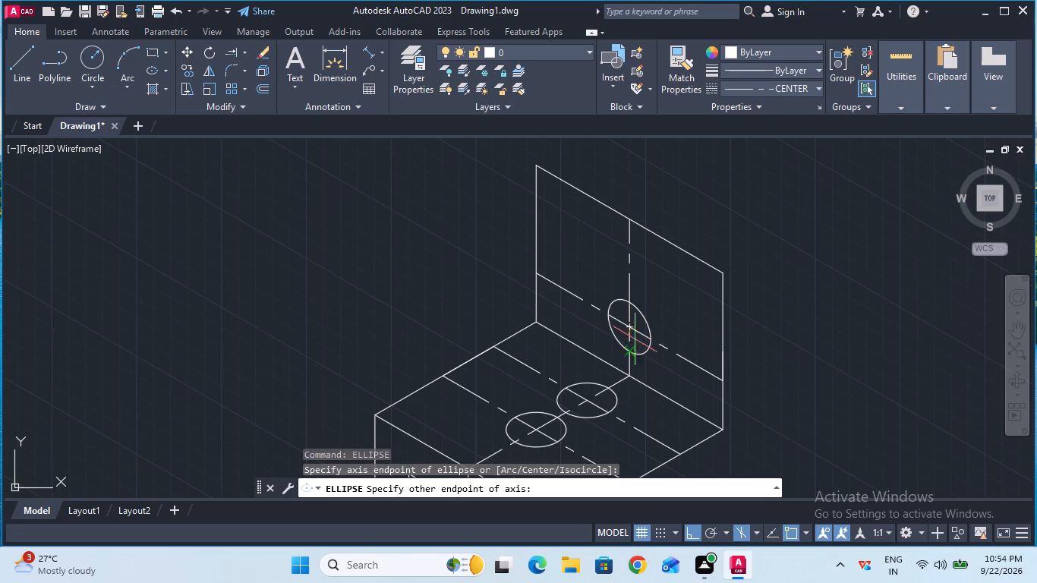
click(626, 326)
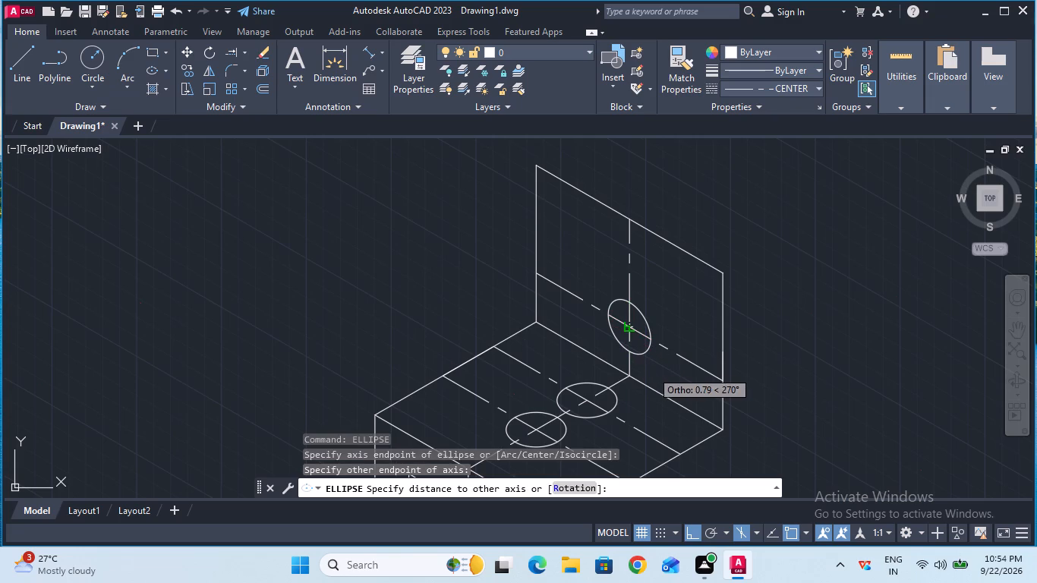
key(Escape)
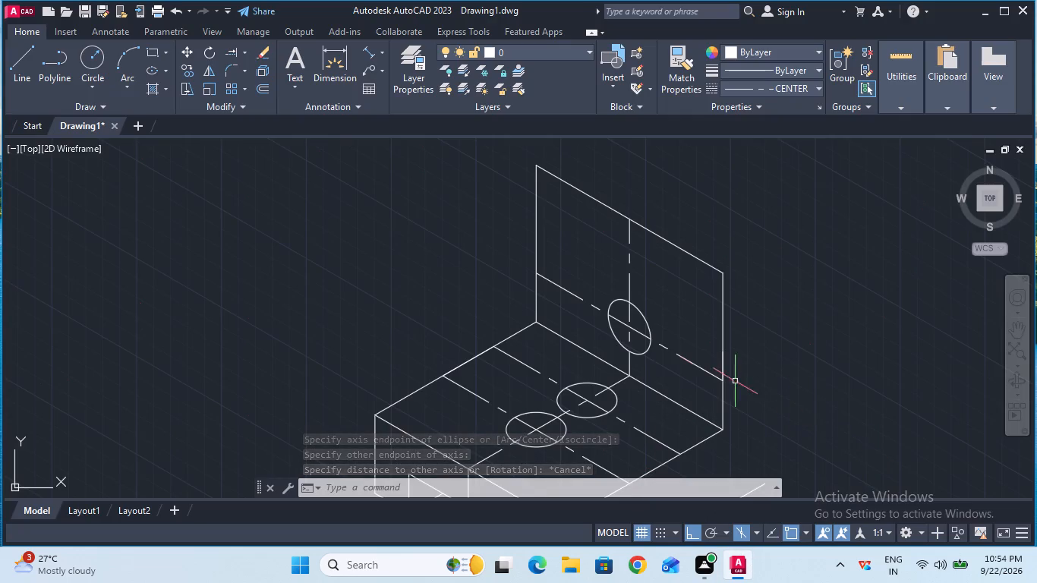
Draw a concentric isocircle of radius 2.75 around the small hole on the upright face.
text(ell)
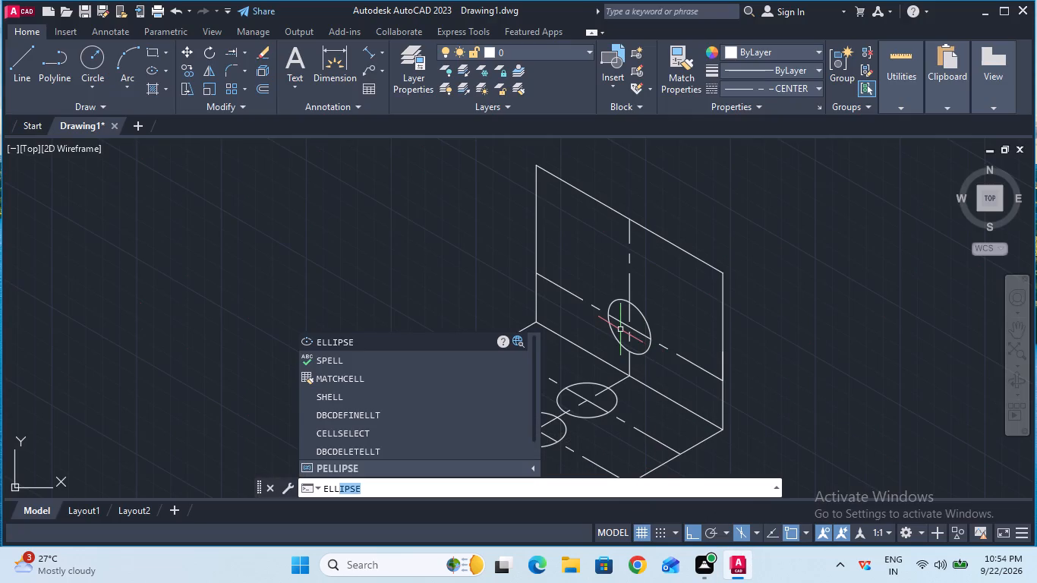
click(439, 345)
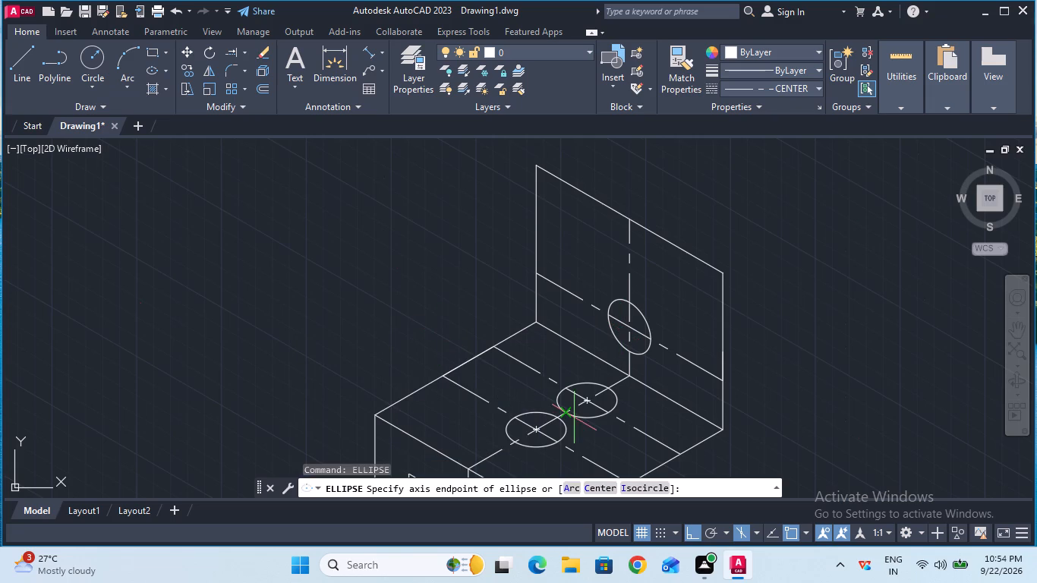
click(641, 492)
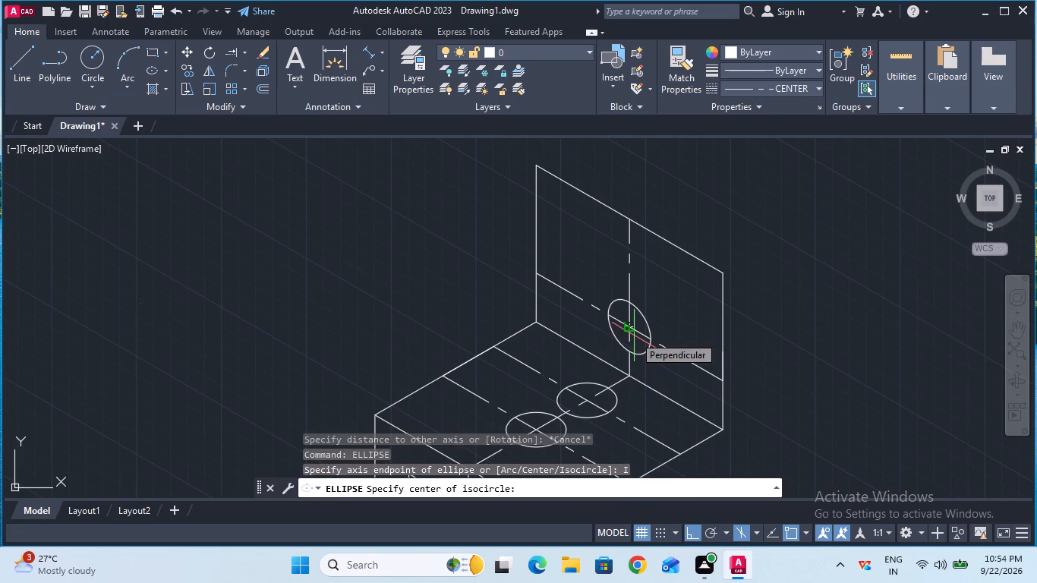
click(627, 328)
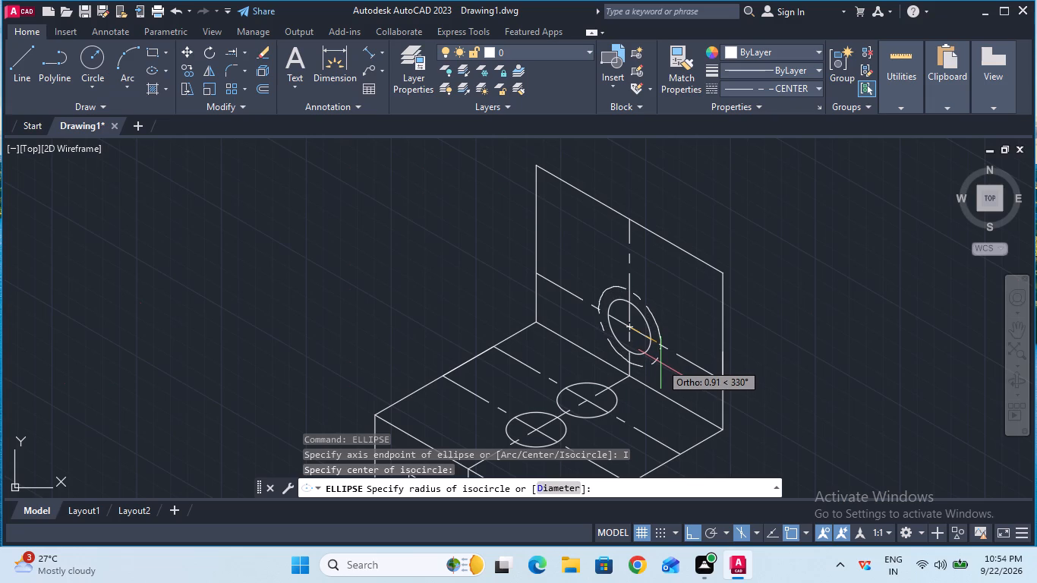
text(2.)
key(7)
key(5)
key(Return)
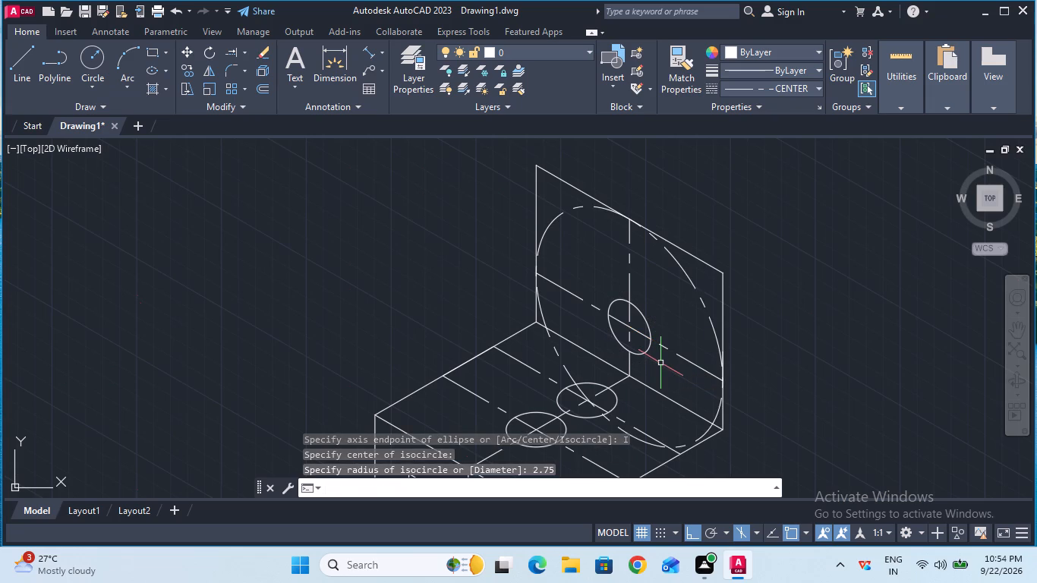
key(Escape)
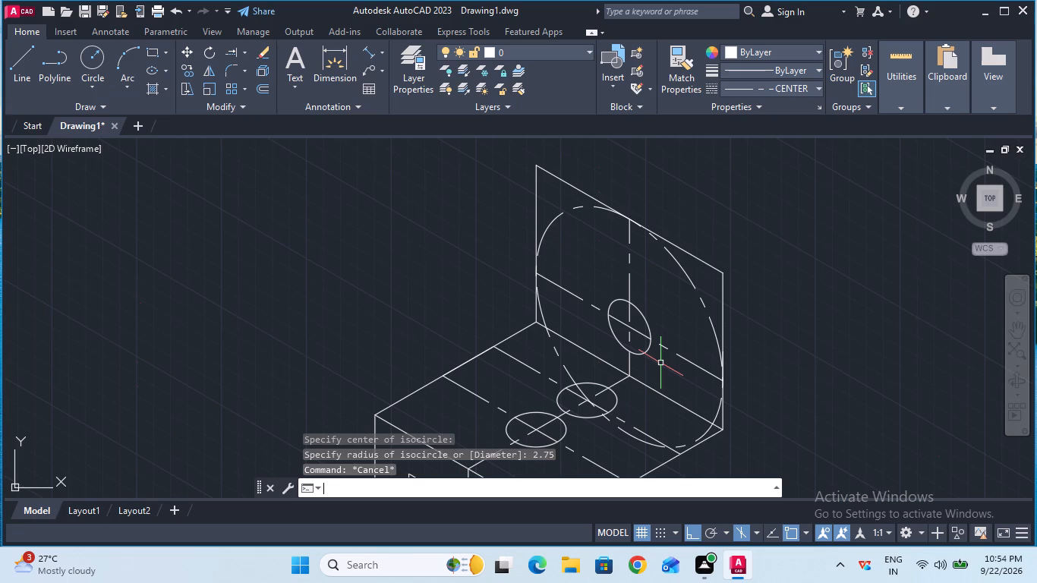
Trim away the part of the 2.75-radius isocircle below the upright face's cross centerline, keeping the upper arc.
click(245, 55)
click(247, 76)
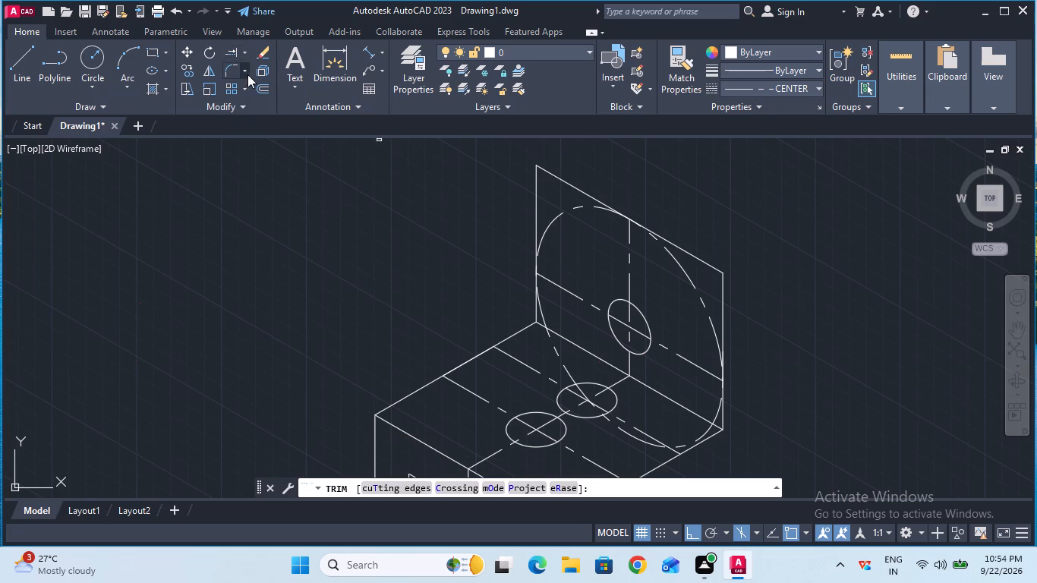
click(556, 351)
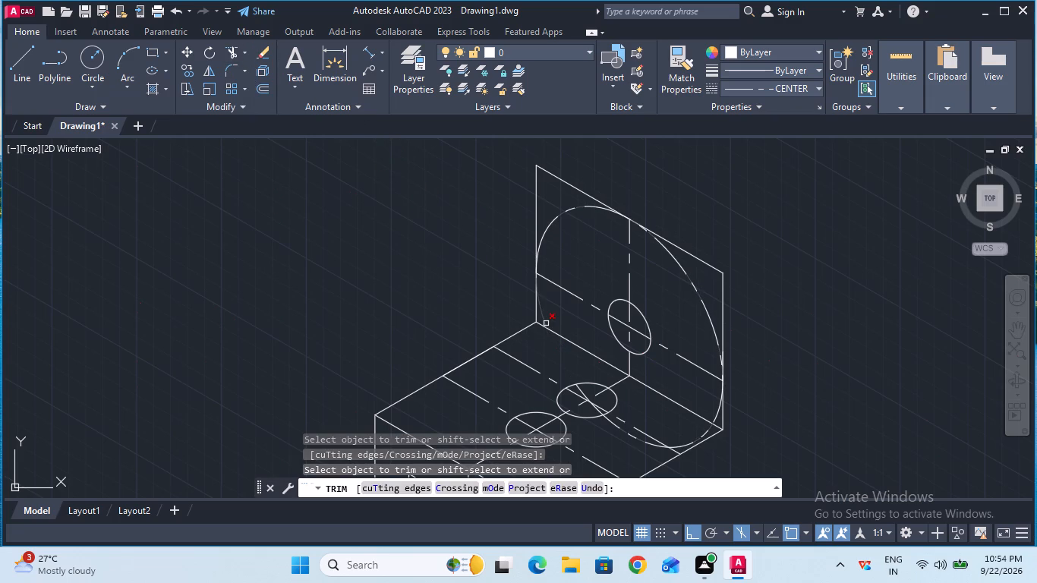
click(546, 323)
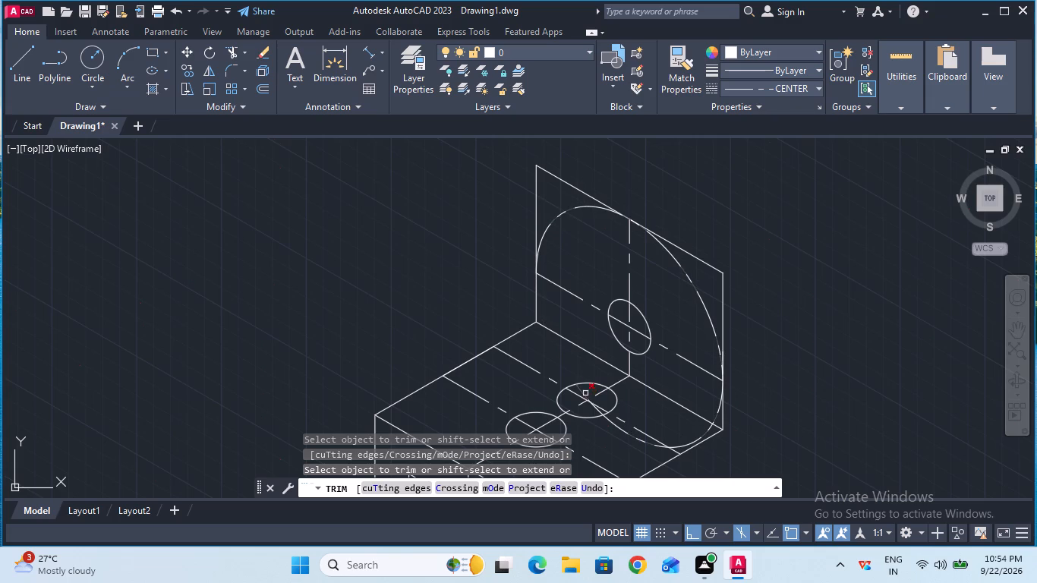
click(585, 391)
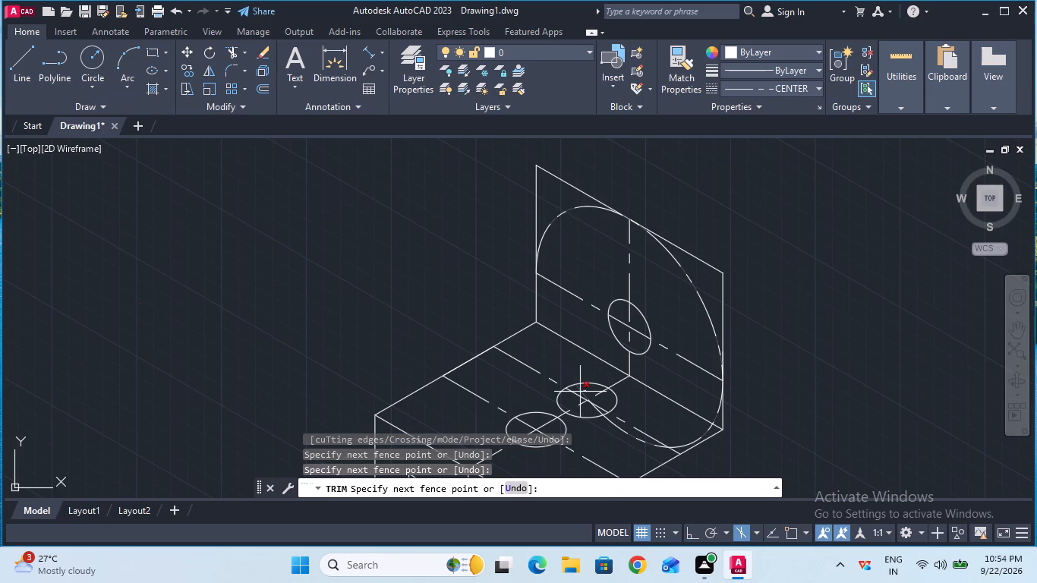
click(580, 392)
click(592, 408)
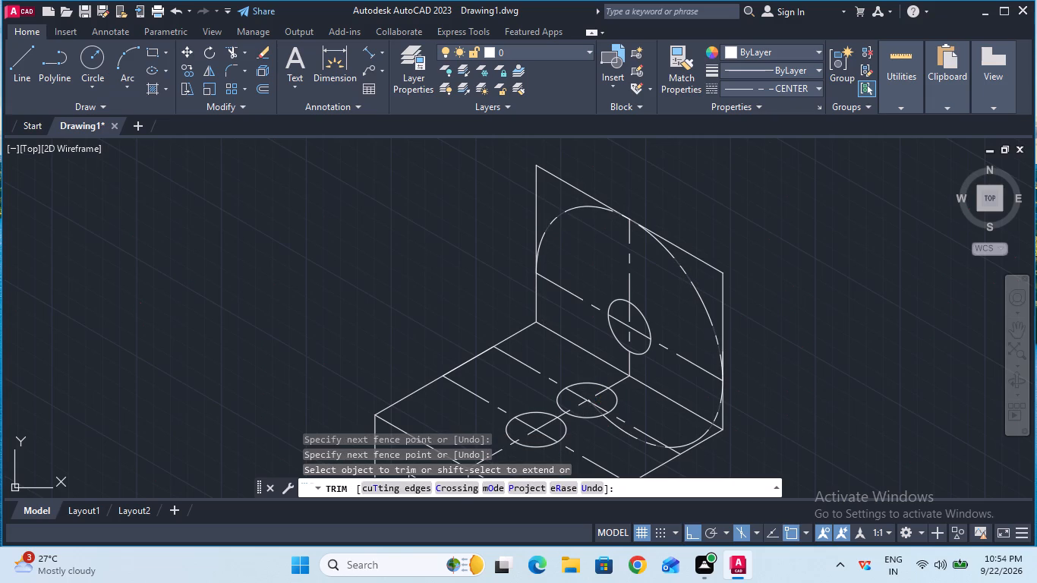
click(623, 430)
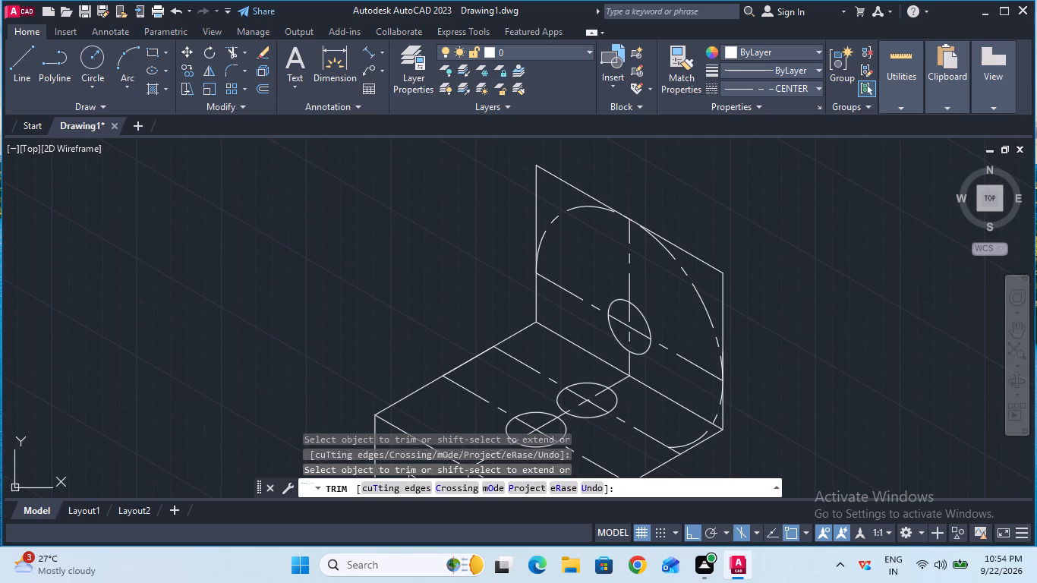
click(689, 445)
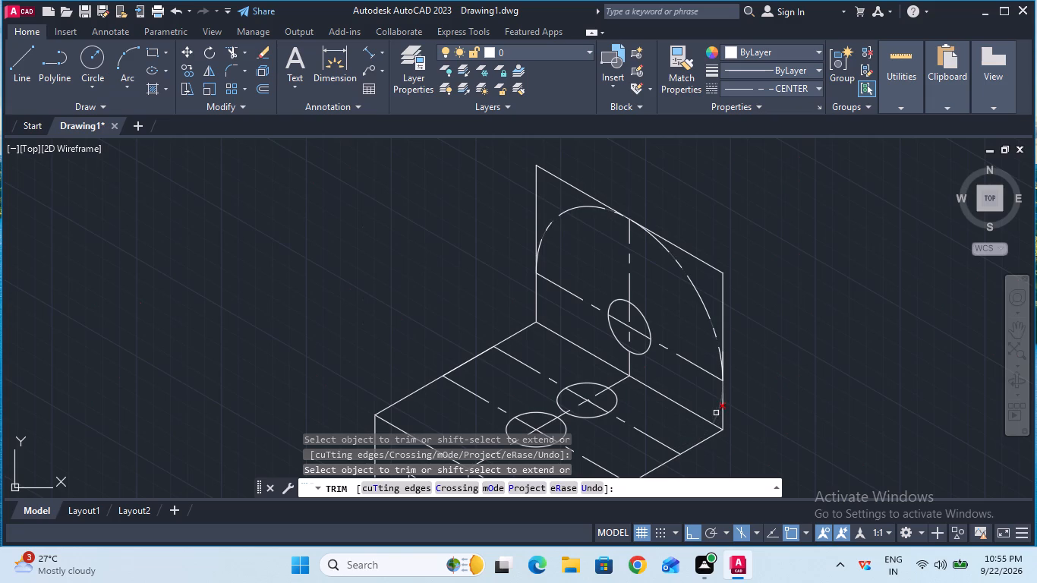
click(716, 413)
key(Escape)
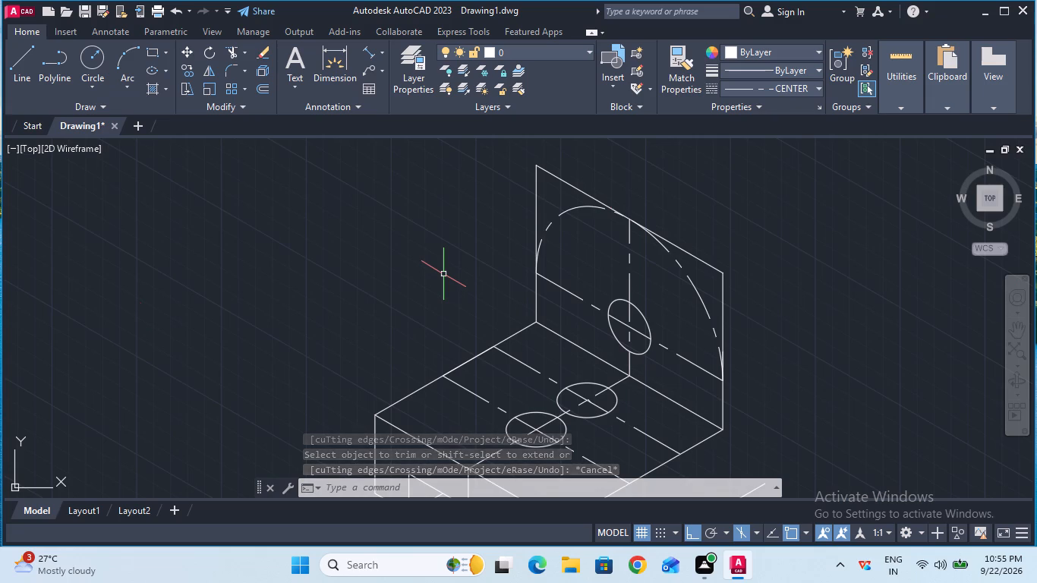
Change the linetype of the 2.75-radius arc on the upright face to ByBlock.
click(556, 213)
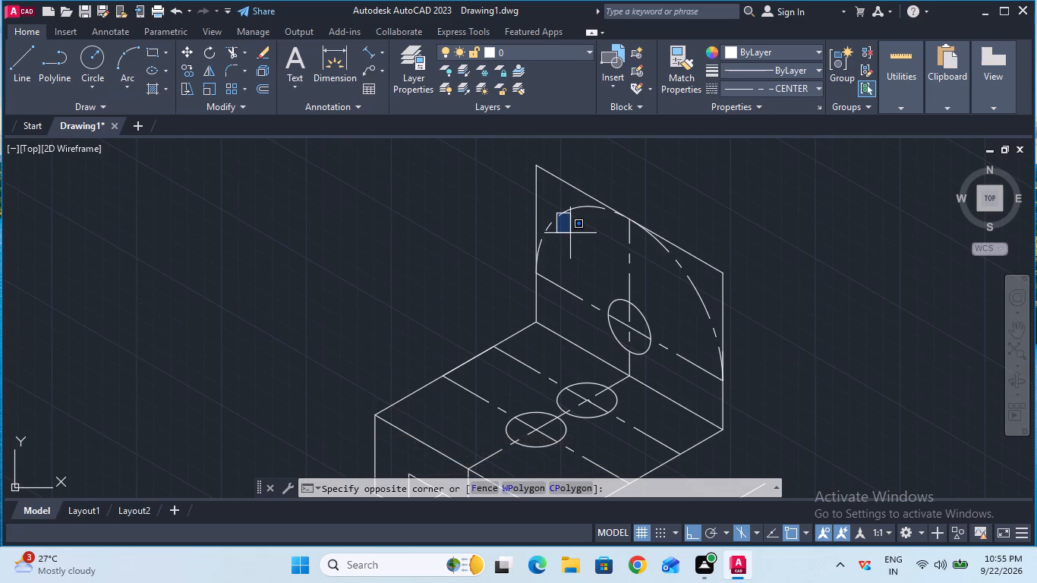
key(Escape)
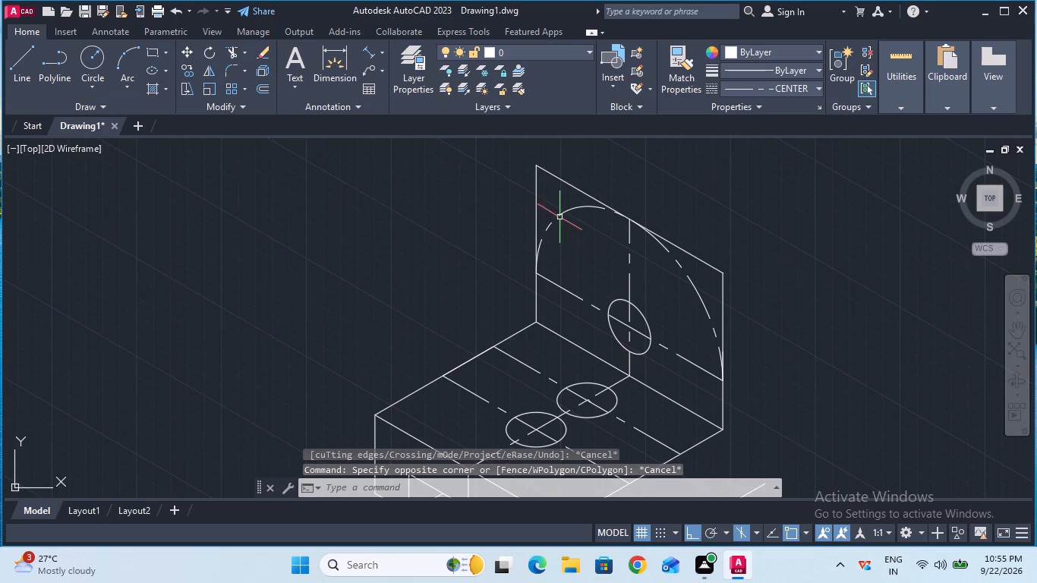
click(562, 216)
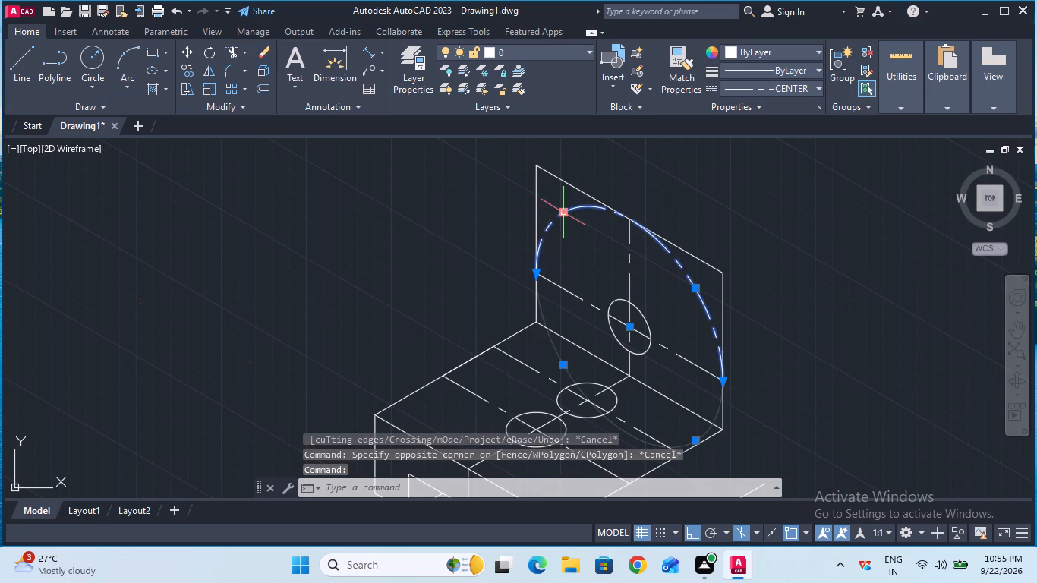
double_click(746, 85)
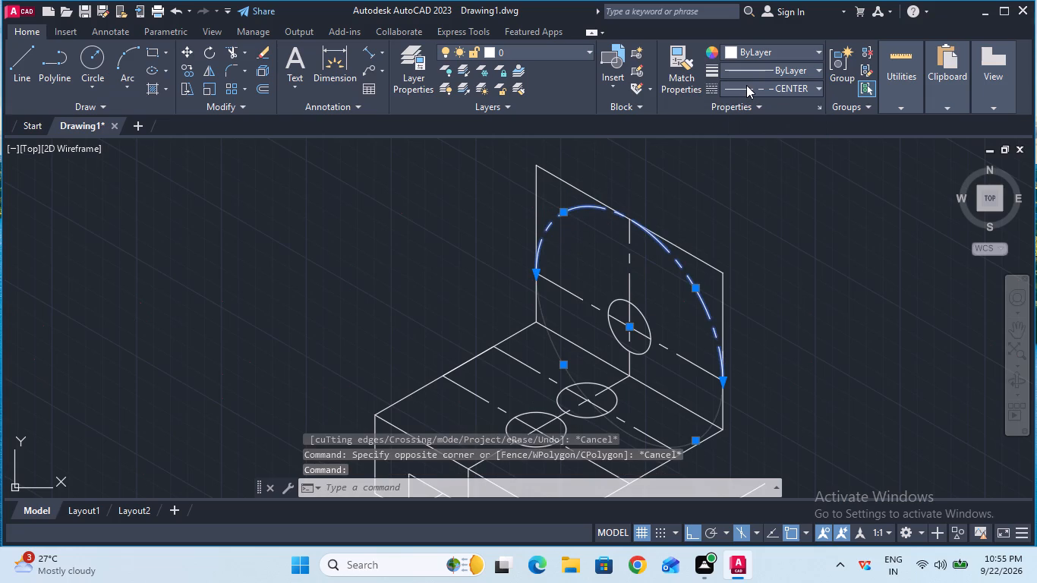
click(746, 85)
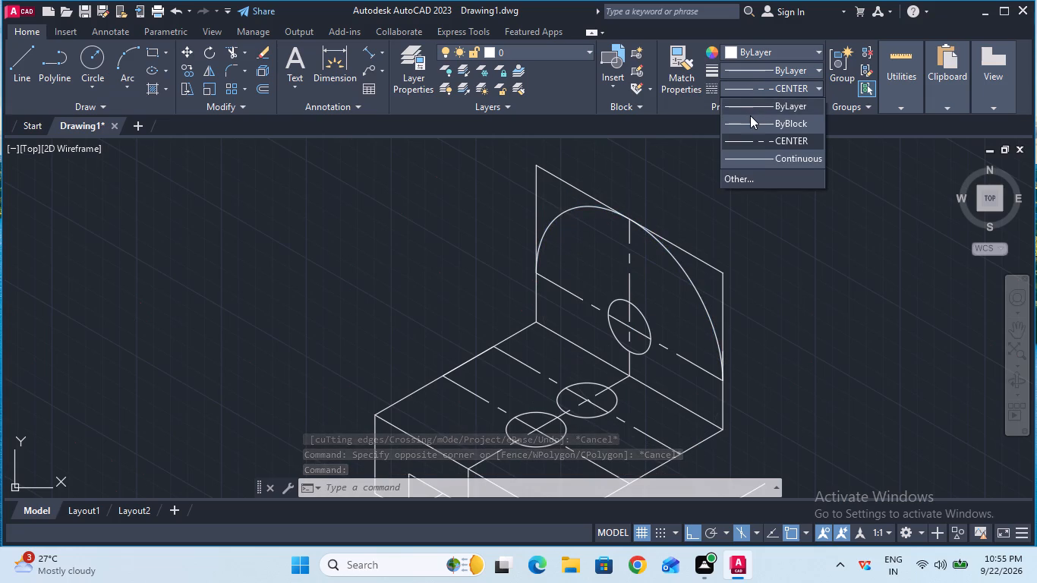
click(751, 124)
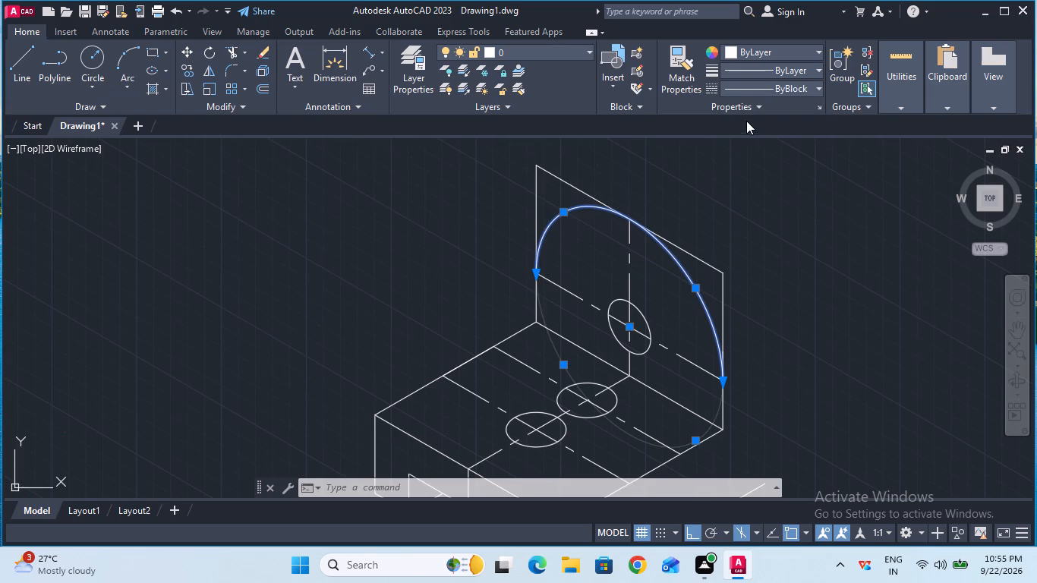
key(Escape)
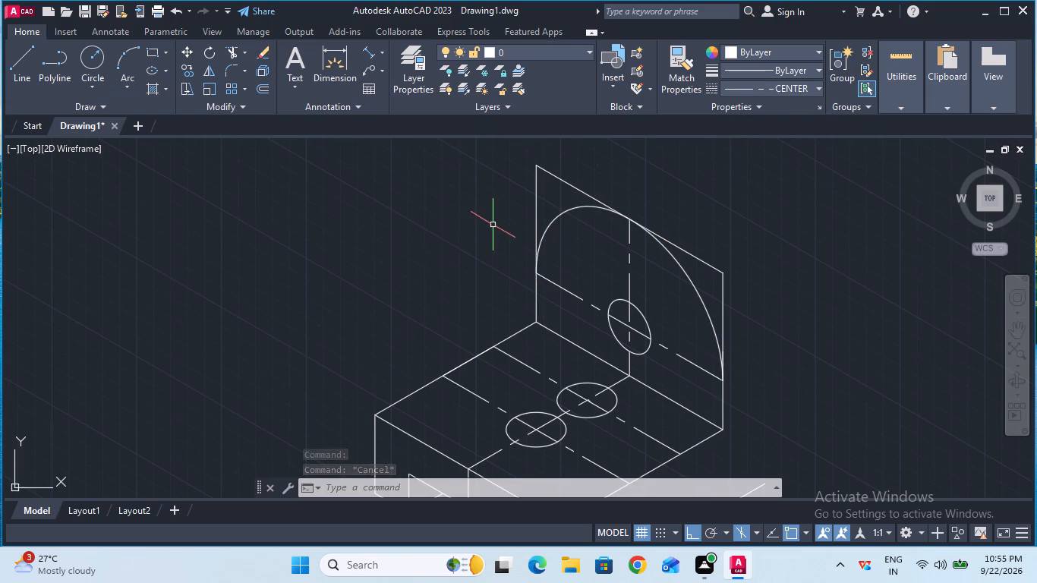
Trim the straight top edge and both vertical edges of the upright face where they extend outside the rounded arc.
ctrl+scroll(493, 225, down, 1)
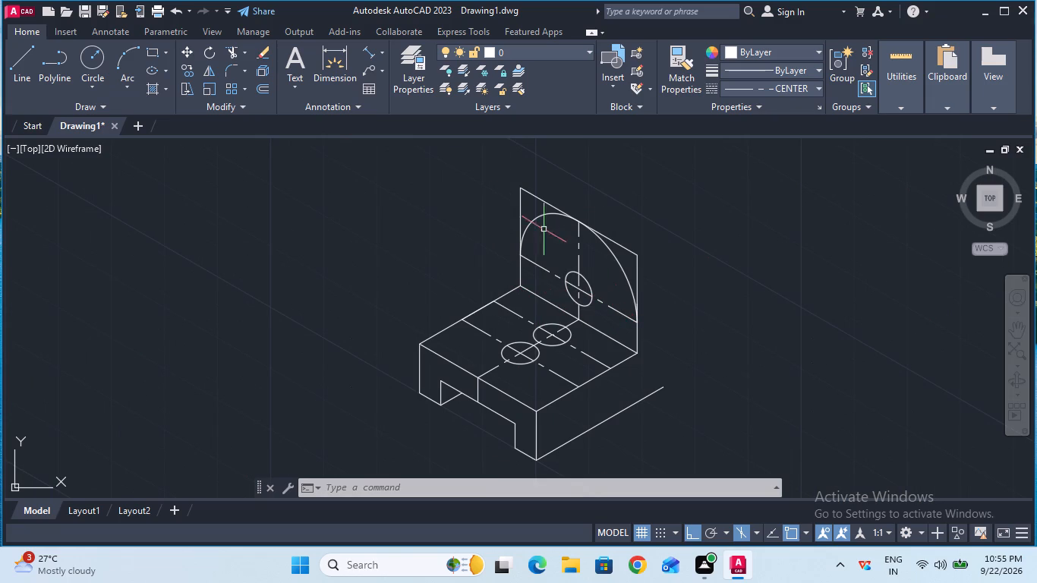
click(230, 52)
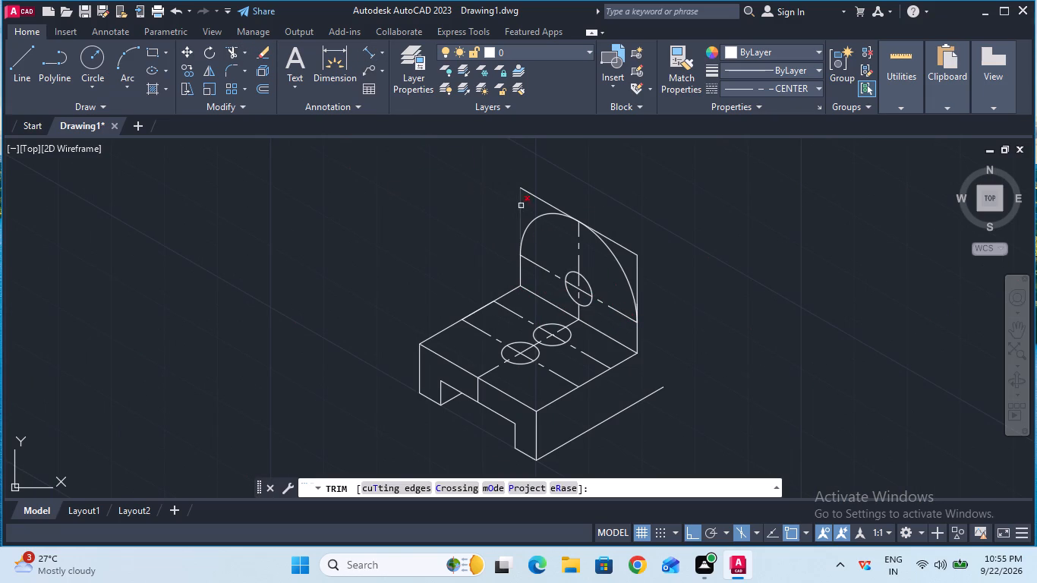
click(523, 209)
click(540, 194)
drag(529, 200, 528, 200)
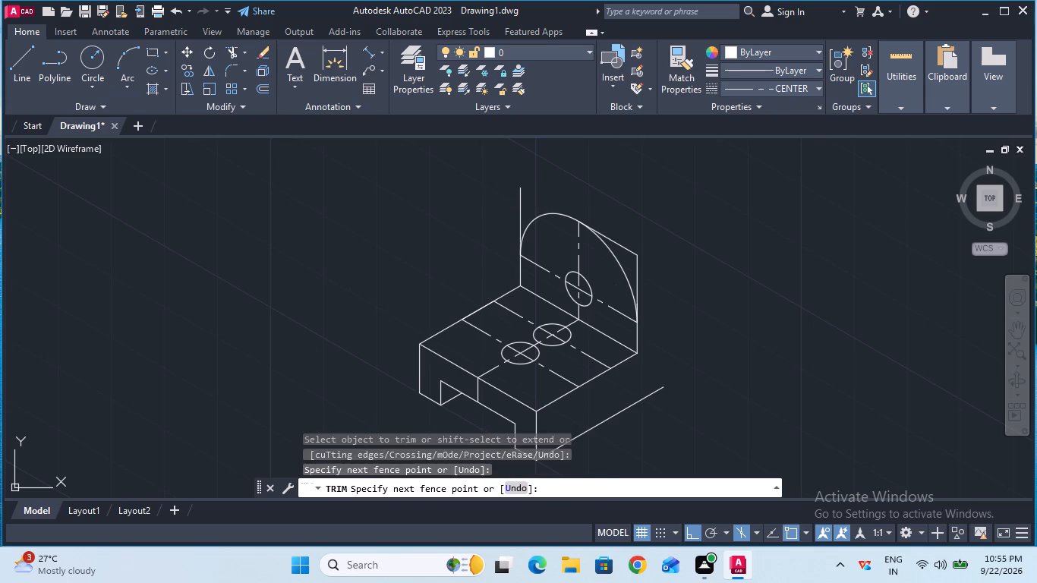
drag(528, 200, 497, 210)
click(617, 198)
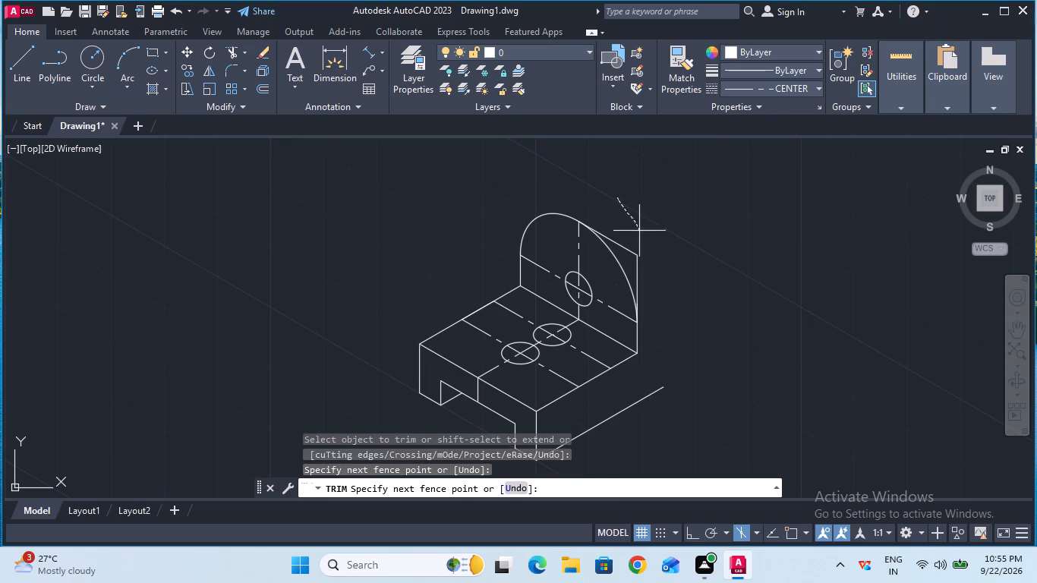
click(645, 269)
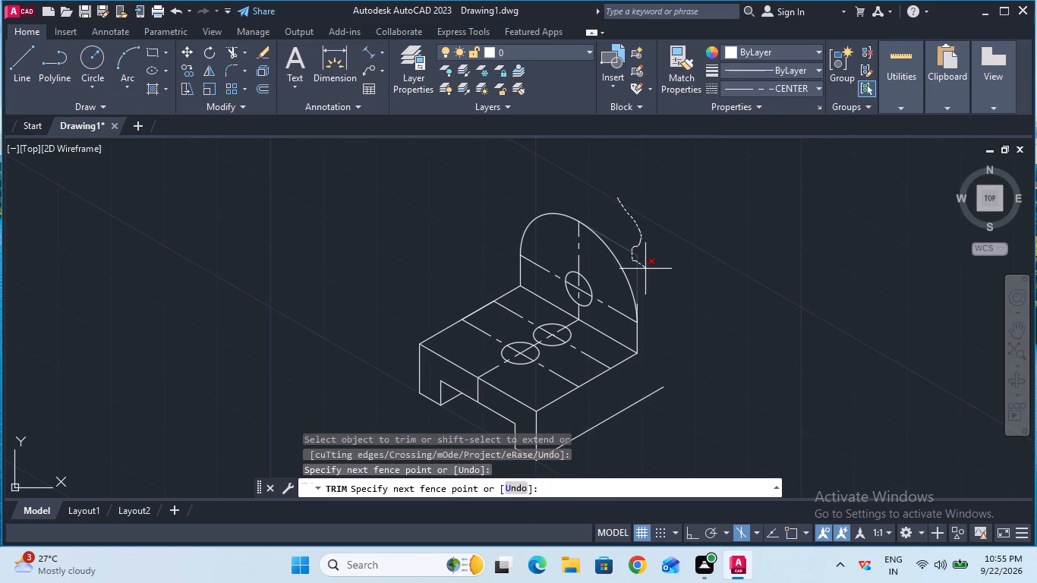
click(645, 269)
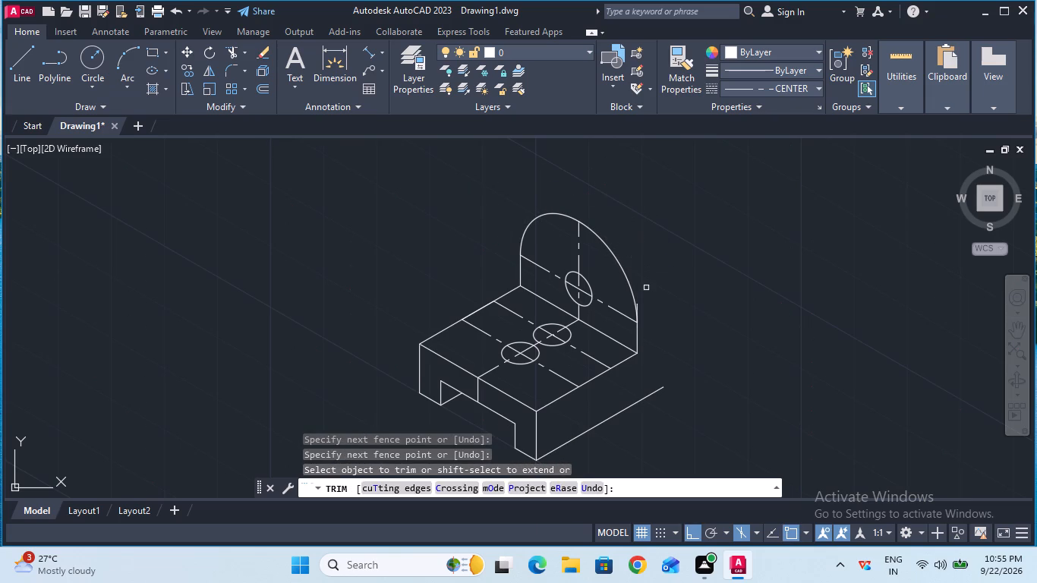
ctrl+scroll(646, 288, up, 2)
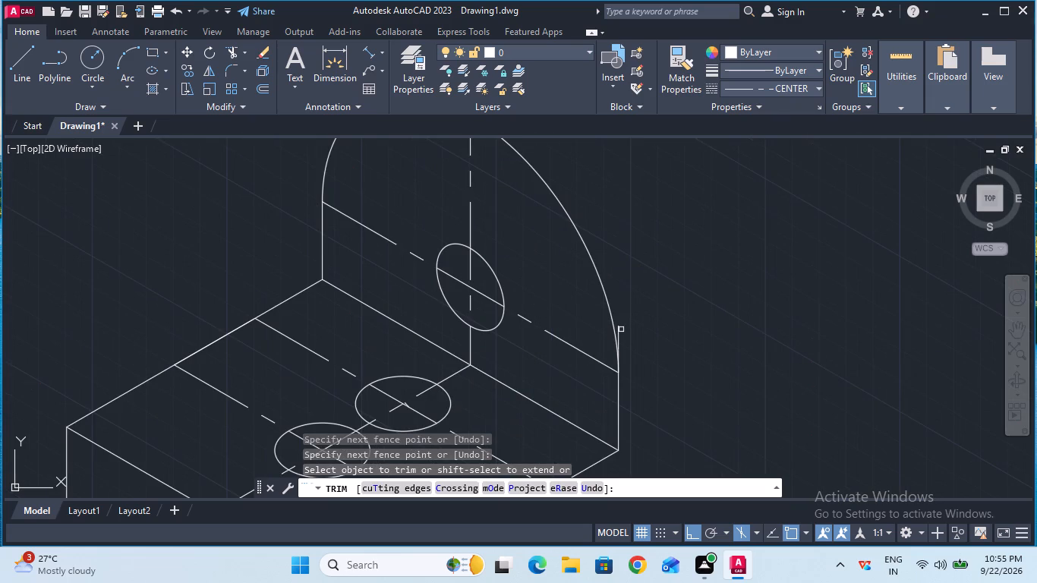
click(619, 332)
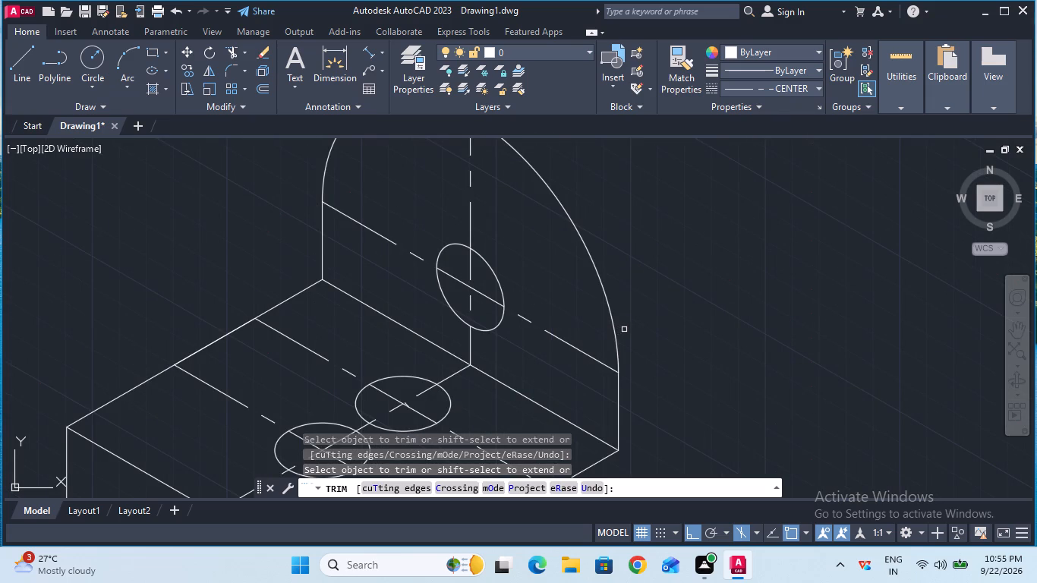
ctrl+scroll(625, 329, down, 1)
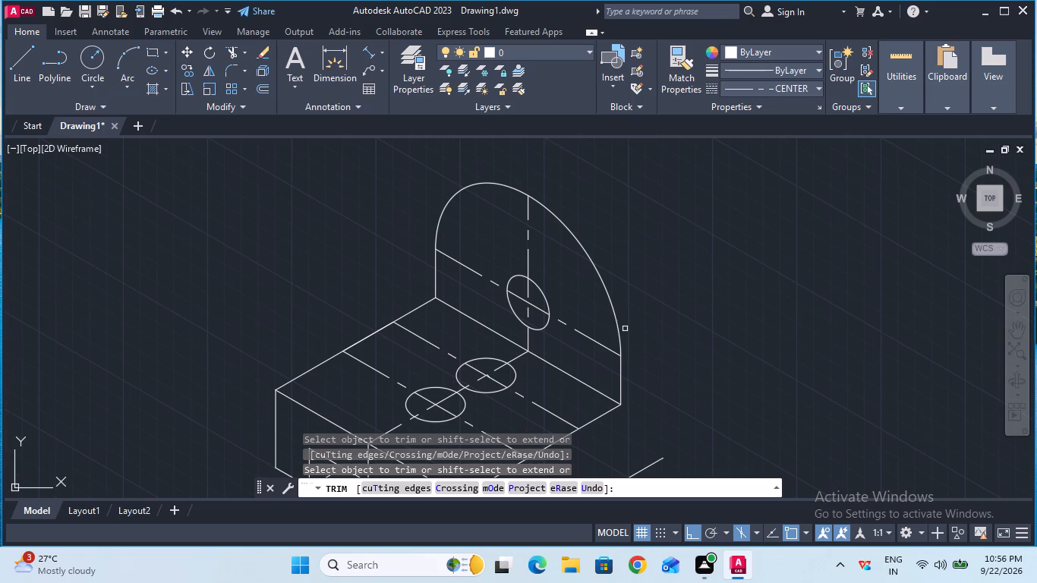
key(Escape)
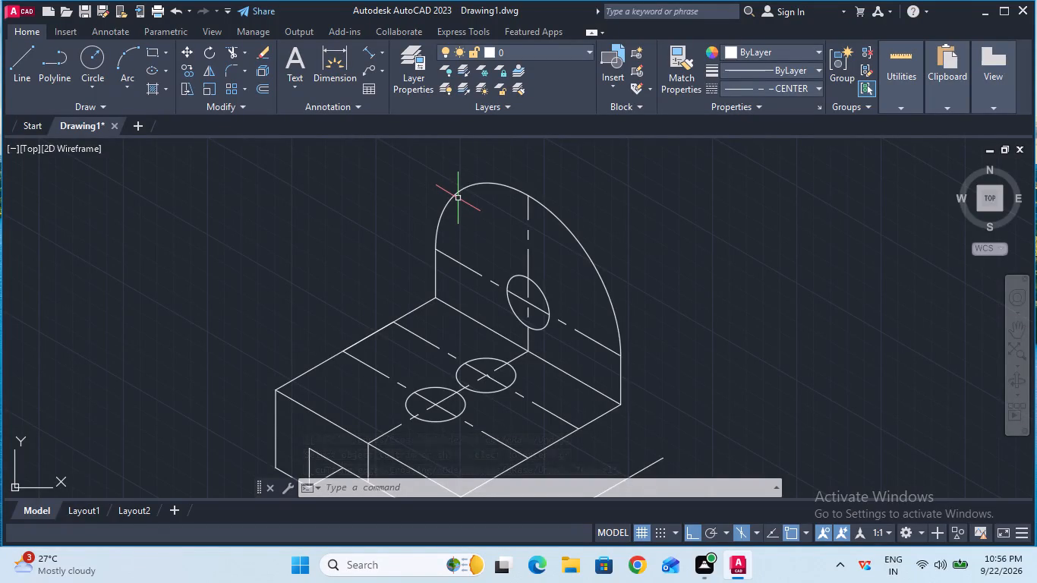
Copy the upright's arc and its two vertical side edges 1.25 backward along the 30° axis, using the hole's centre as base point.
click(194, 71)
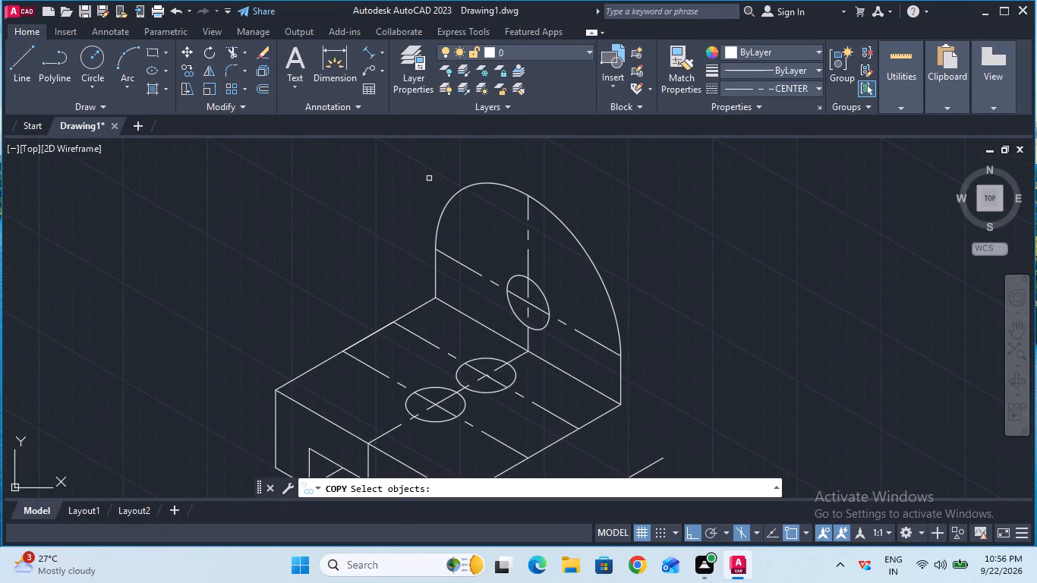
click(455, 193)
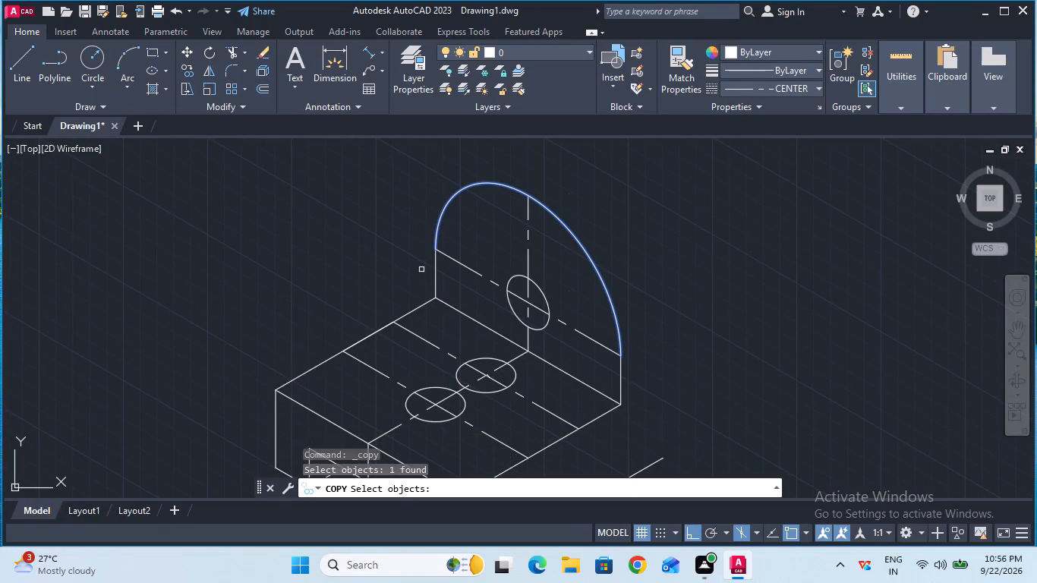
shift+click(434, 277)
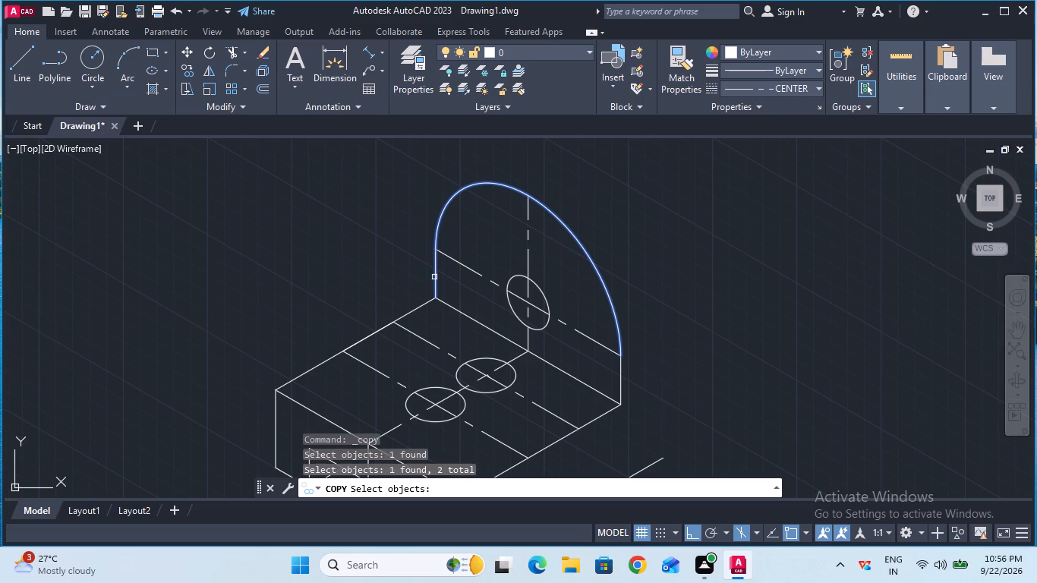
shift+click(619, 376)
key(Return)
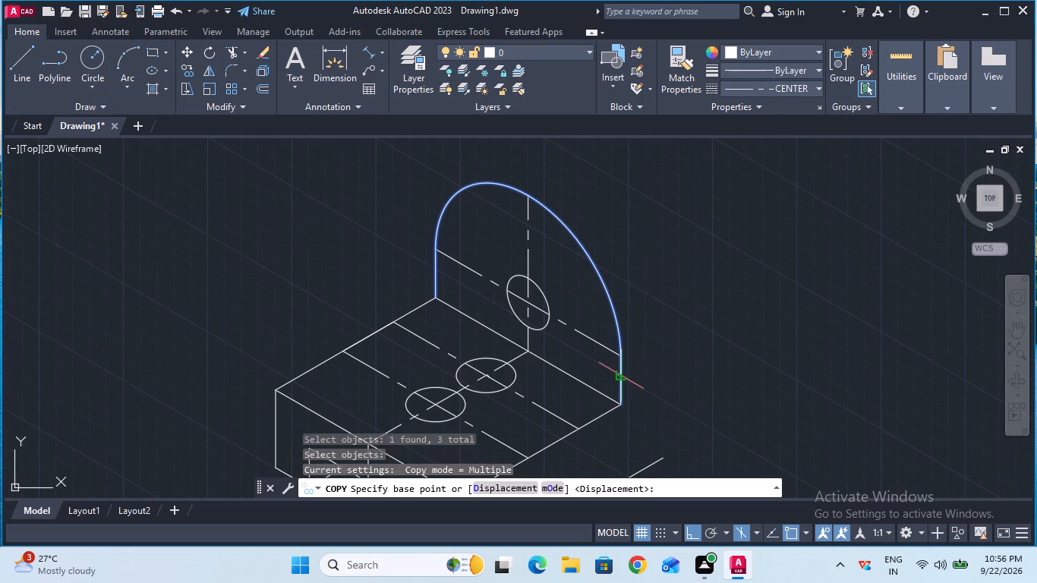
click(528, 304)
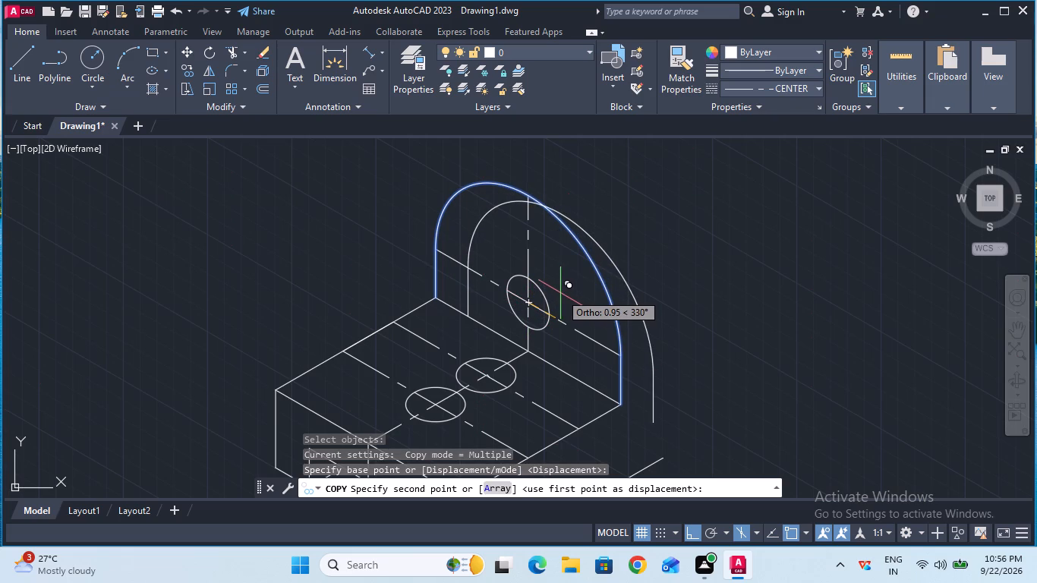
key(F5)
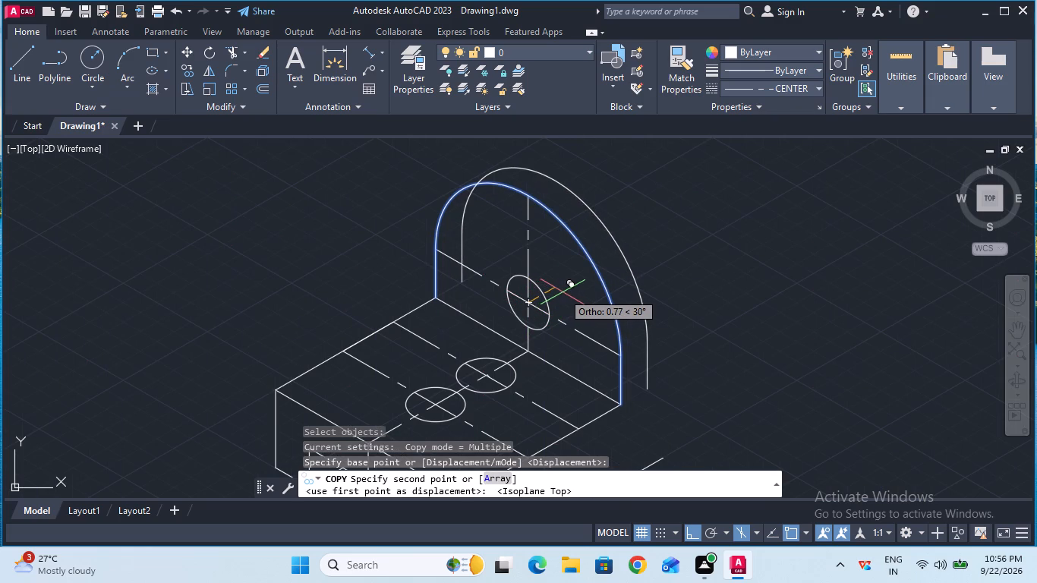
key(1)
text(.2)
key(5)
key(Return)
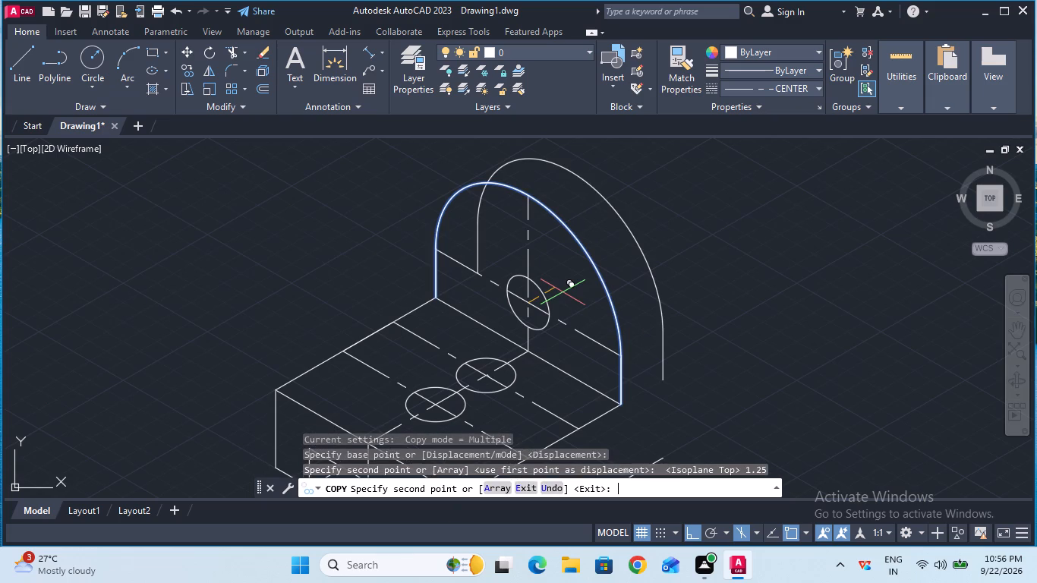
key(Escape)
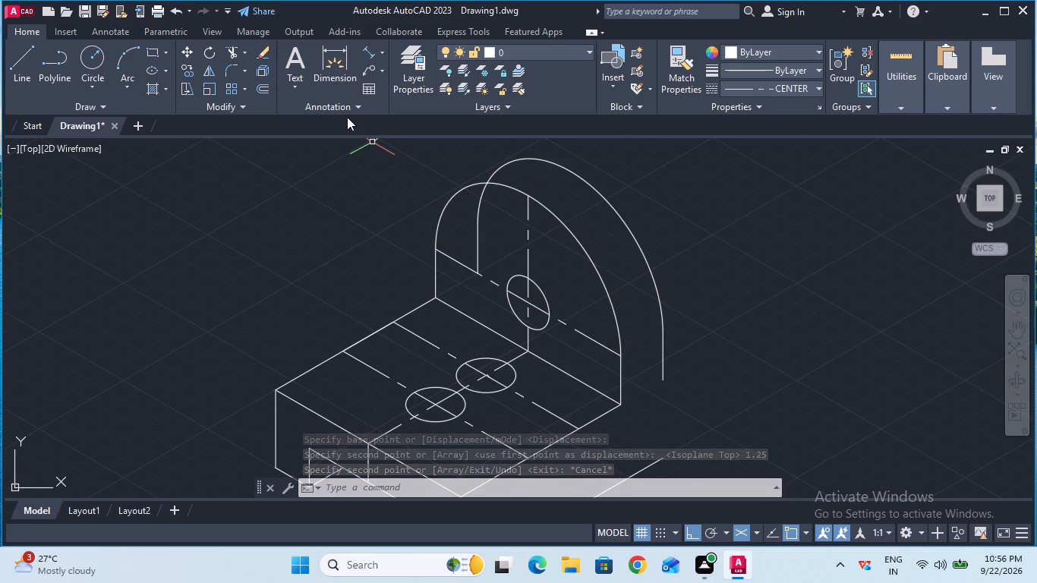
Trim away the parts of the copied rear arc and its inner vertical edge that lie behind the front face.
click(228, 51)
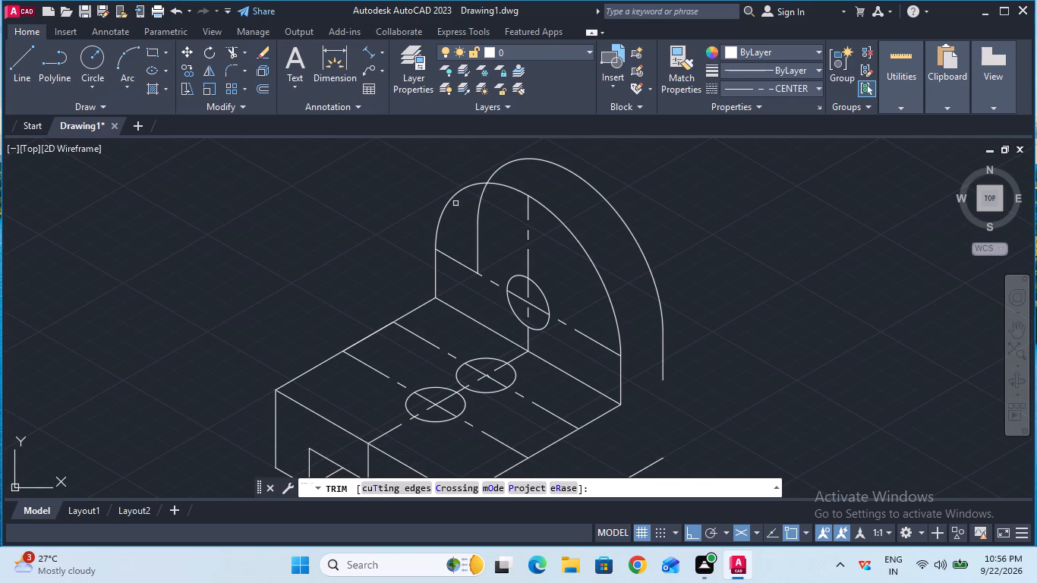
click(478, 215)
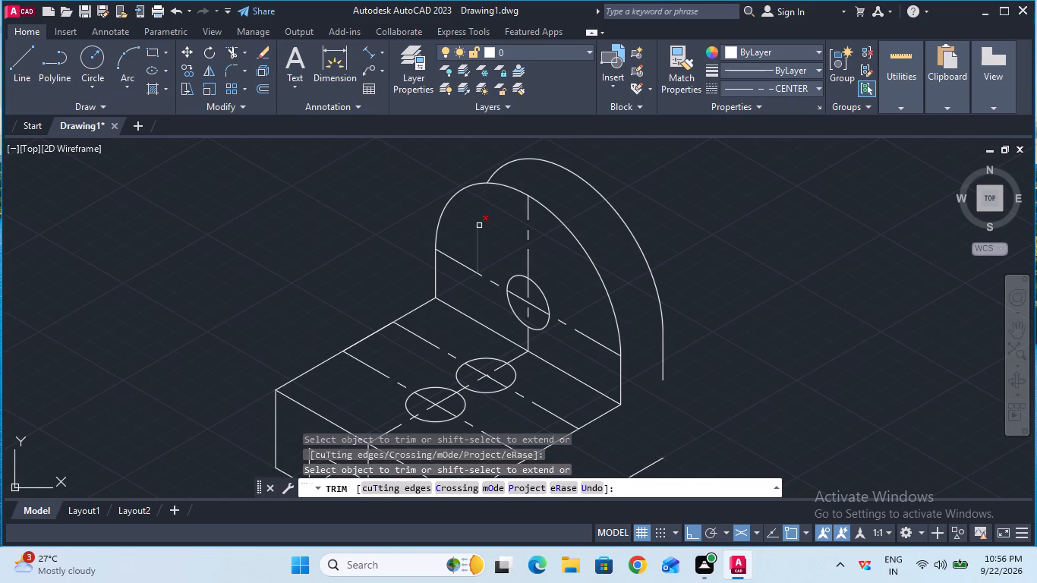
click(480, 225)
key(Escape)
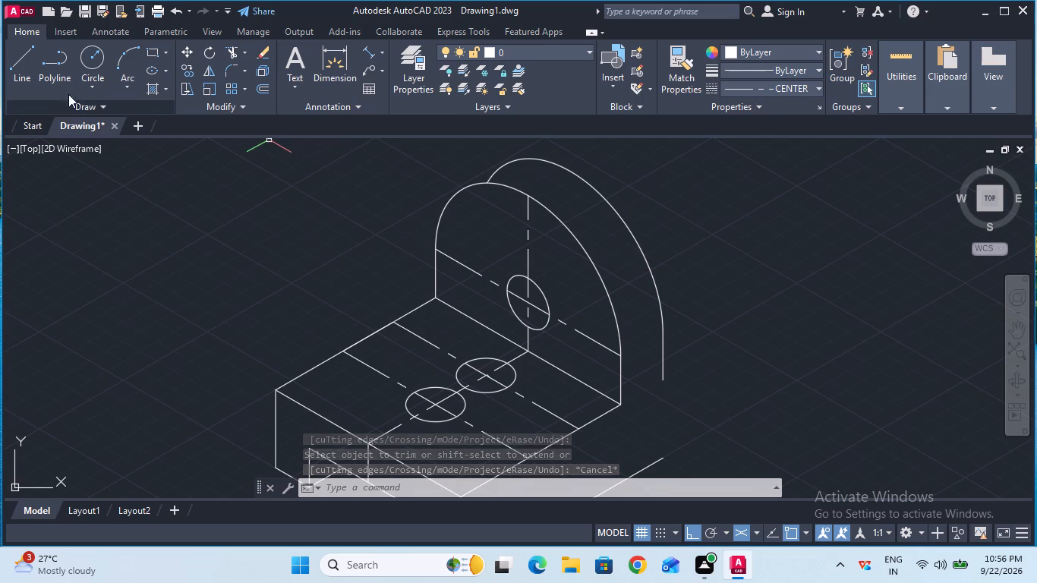
Extend the rear outline's outer vertical edge down to the bottom edge line of the base.
click(26, 80)
key(Escape)
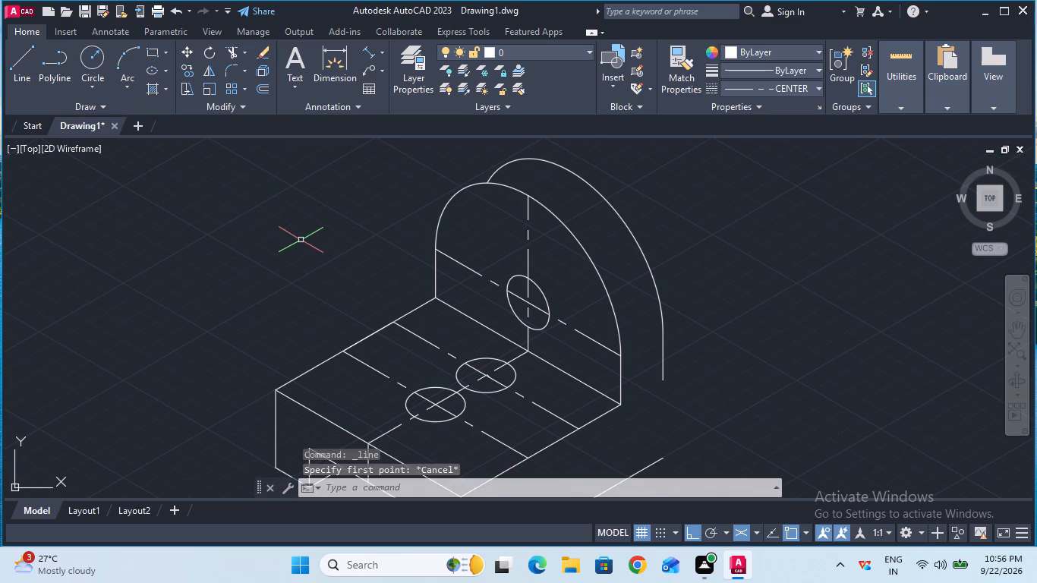
click(243, 56)
click(254, 97)
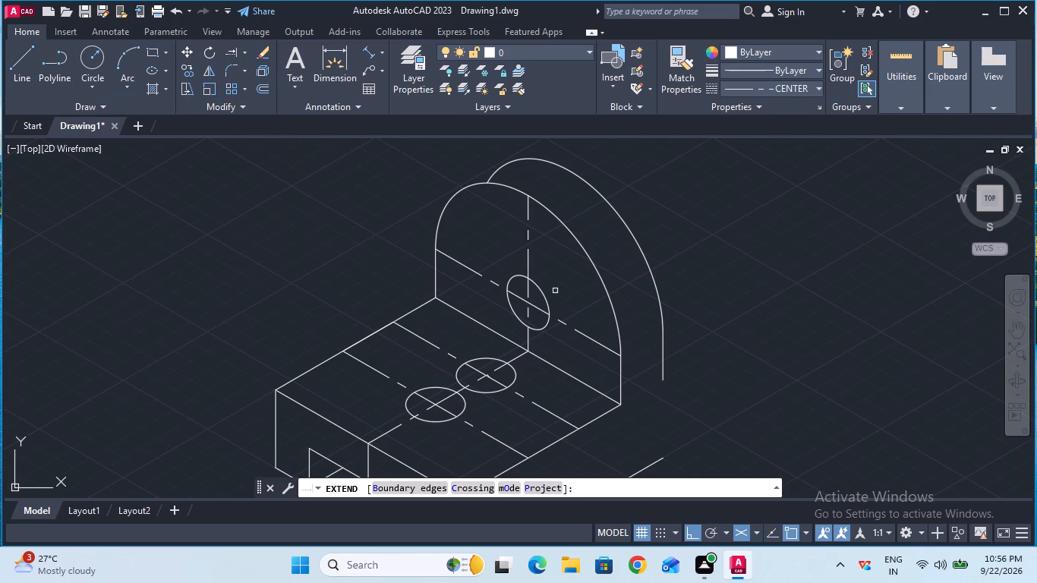
click(664, 368)
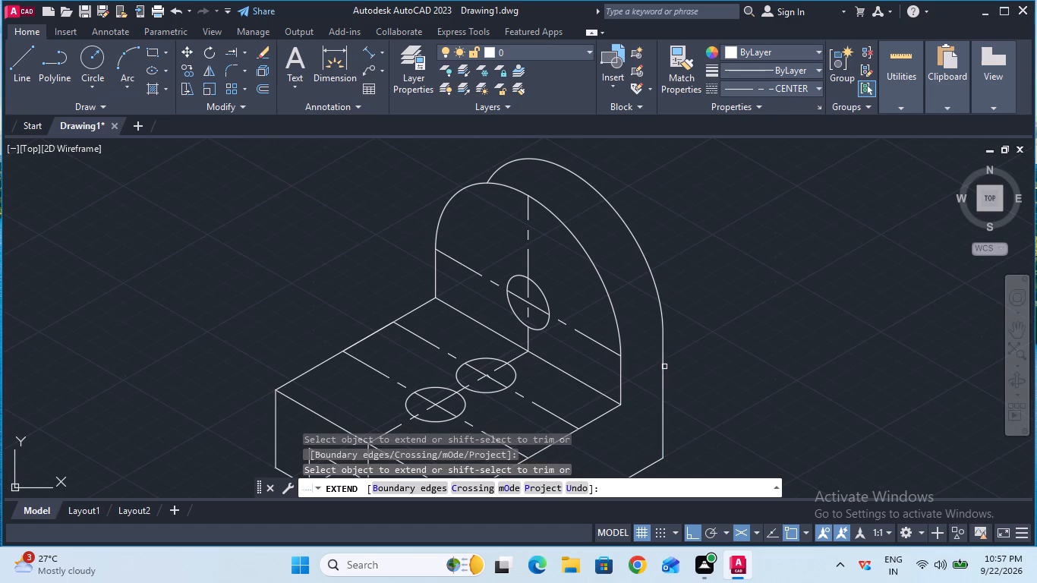
key(Escape)
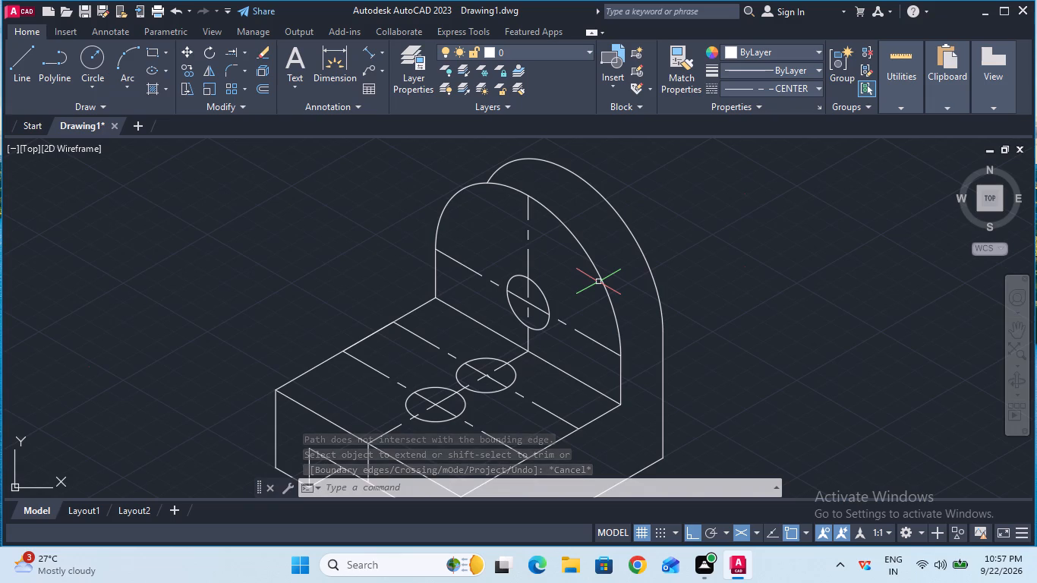
ctrl+scroll(598, 282, down, 1)
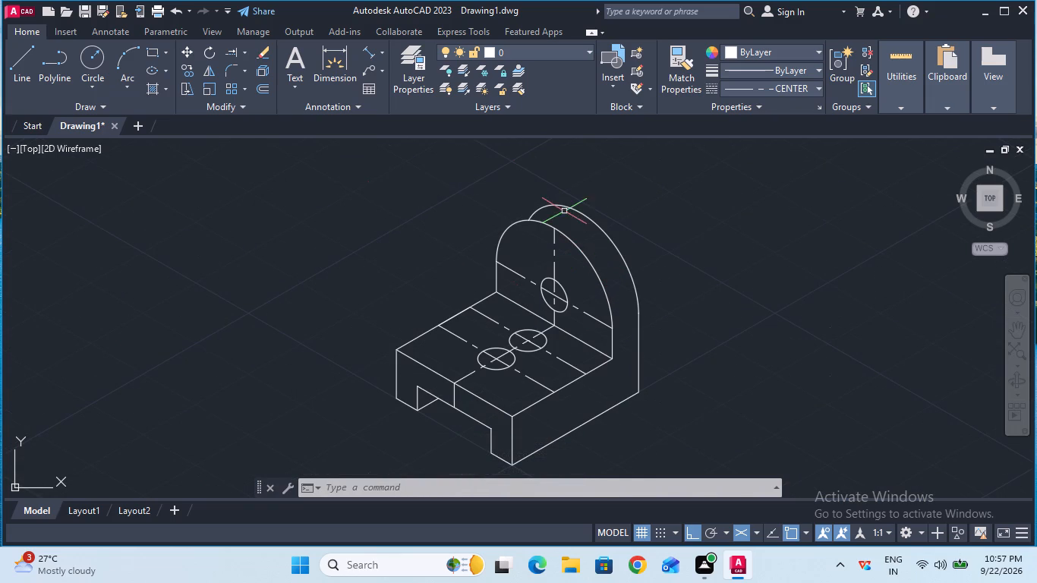
Draw a line connecting the front and rear arcs of the upright along their upper-left shoulder.
ctrl+scroll(559, 206, up, 2)
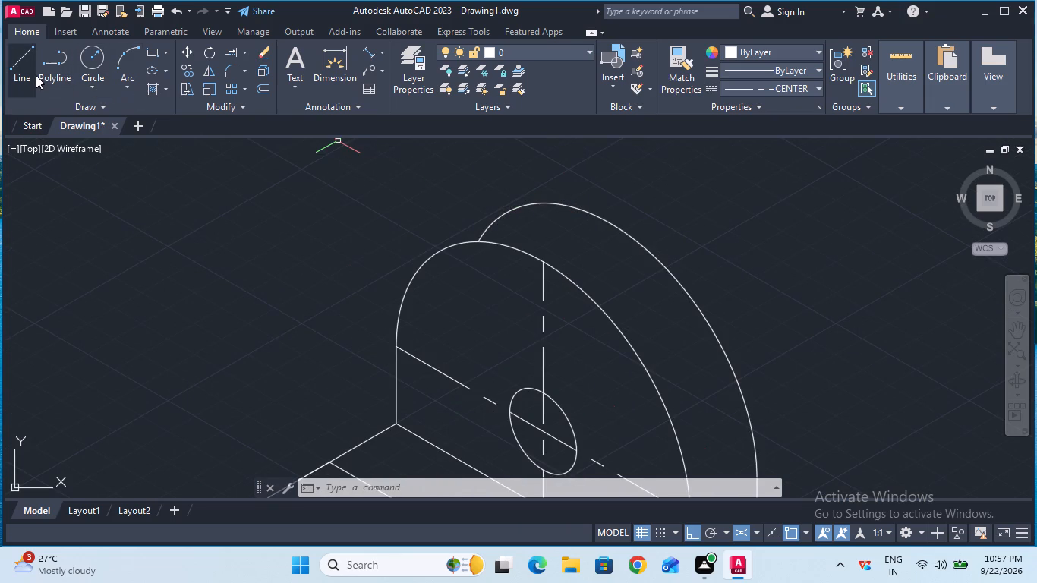
double_click(17, 66)
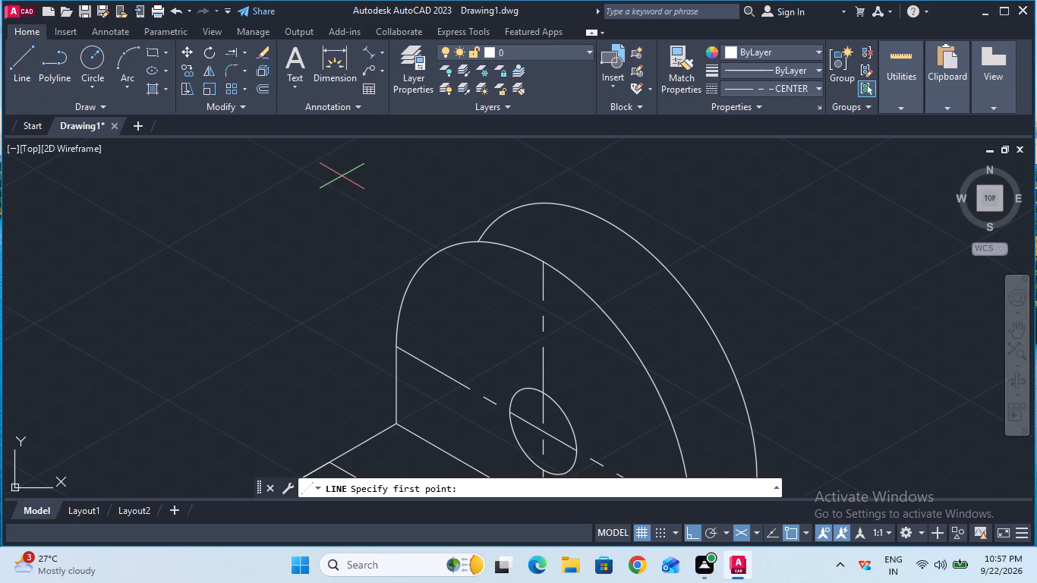
double_click(504, 211)
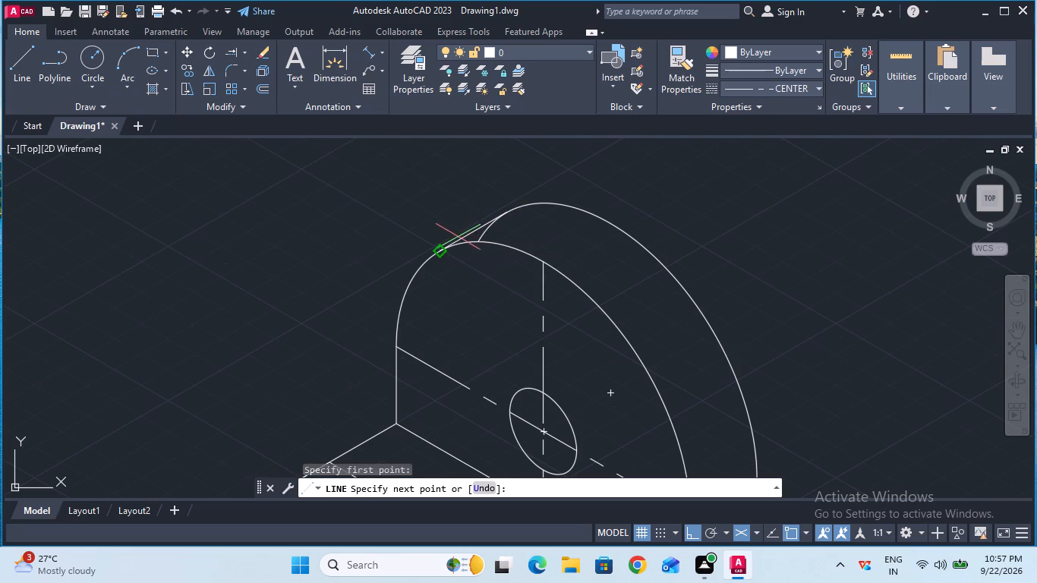
double_click(440, 247)
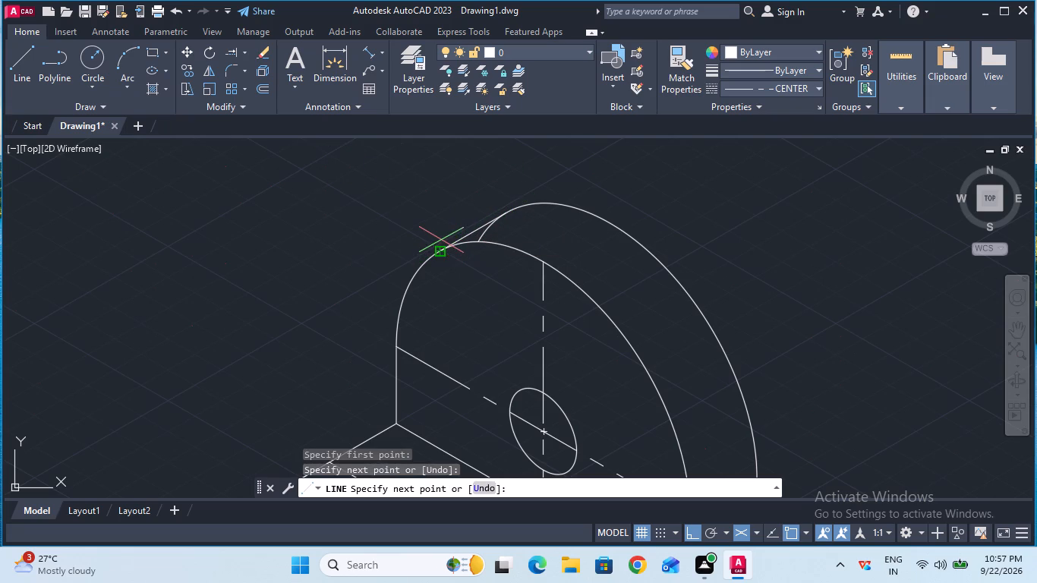
key(Escape)
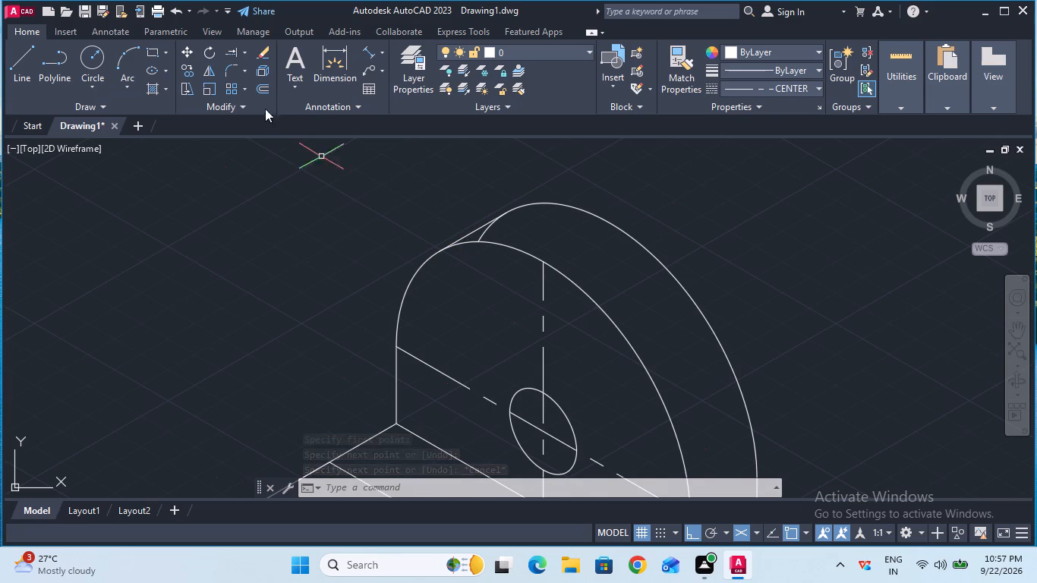
Trim the short piece of the rear arc that lies below the new connecting line, behind the front arc.
click(242, 47)
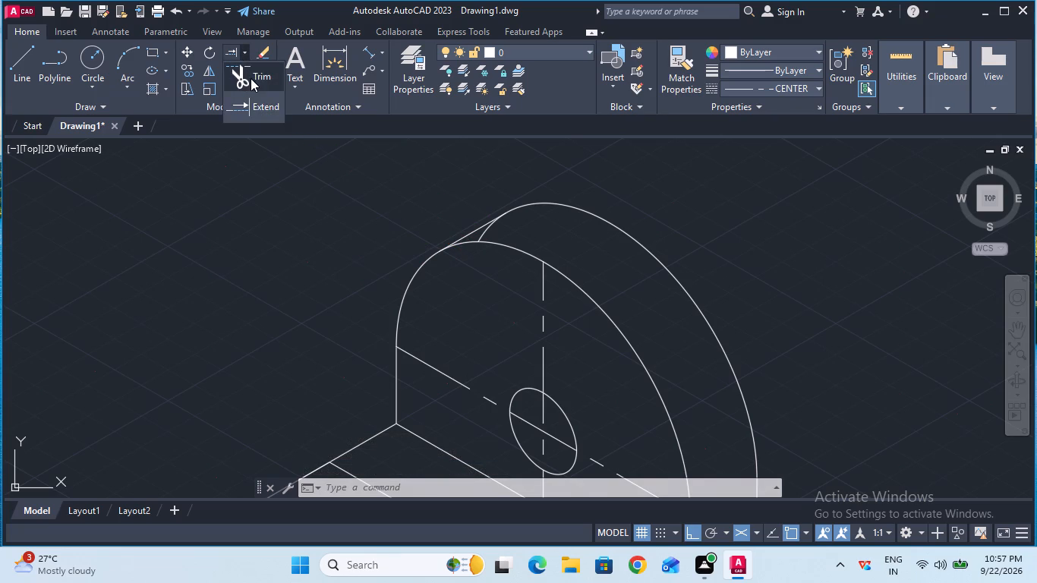
click(251, 77)
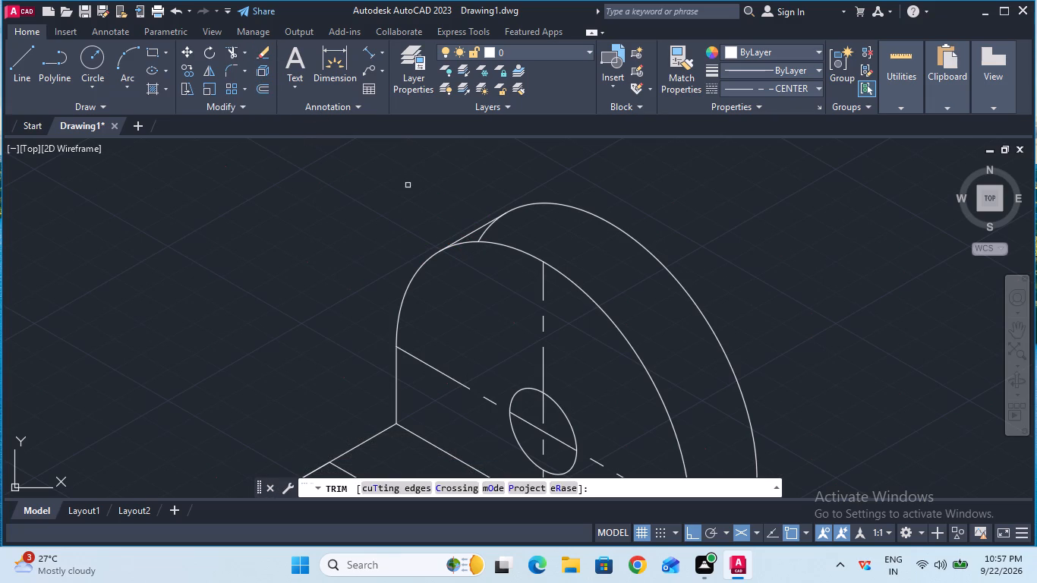
click(486, 233)
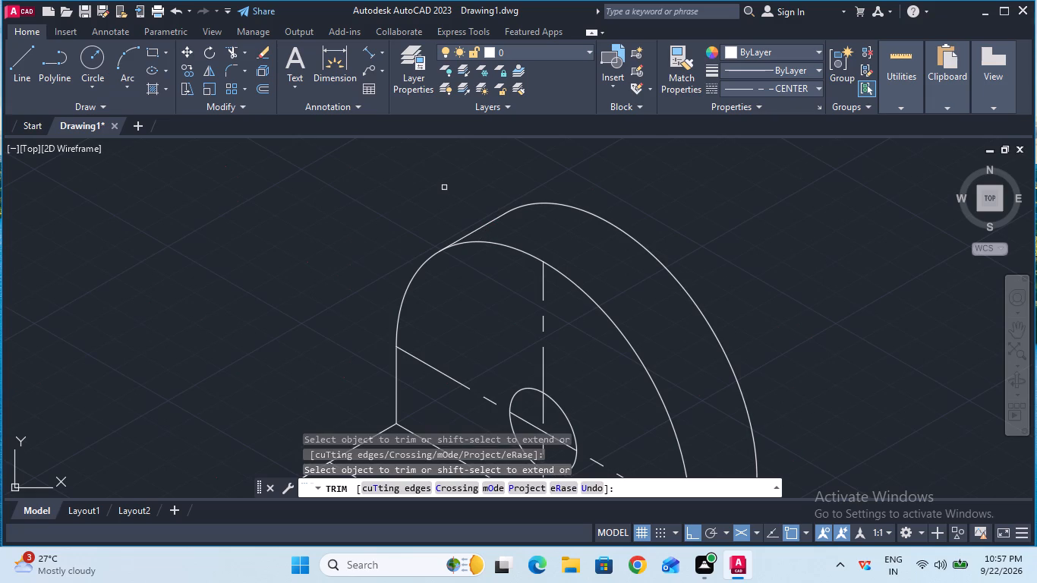
key(Escape)
Select the whole bracket drawing and join its connected segments with the Join command.
ctrl+scroll(444, 188, down, 2)
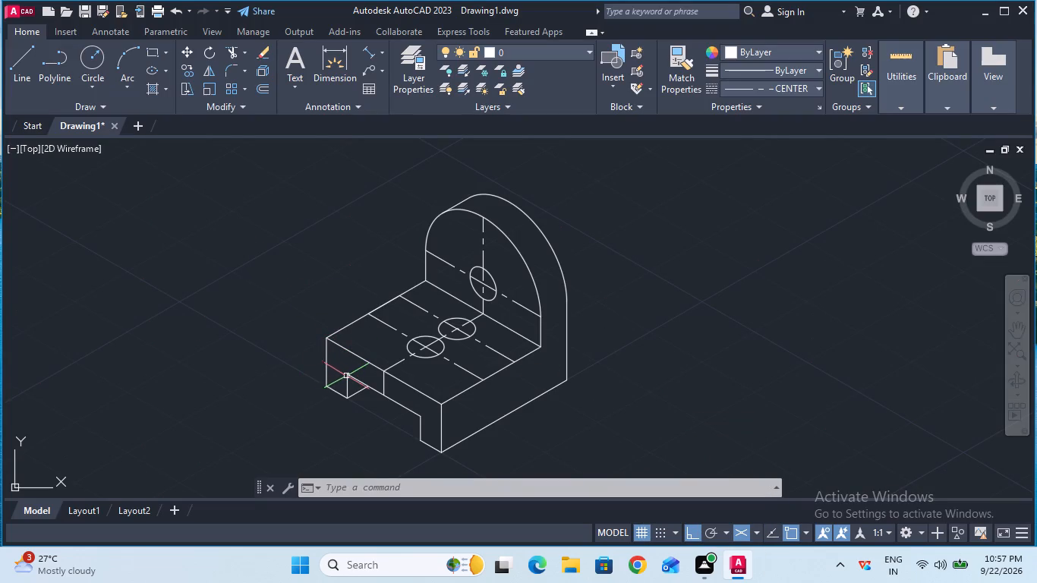
double_click(191, 149)
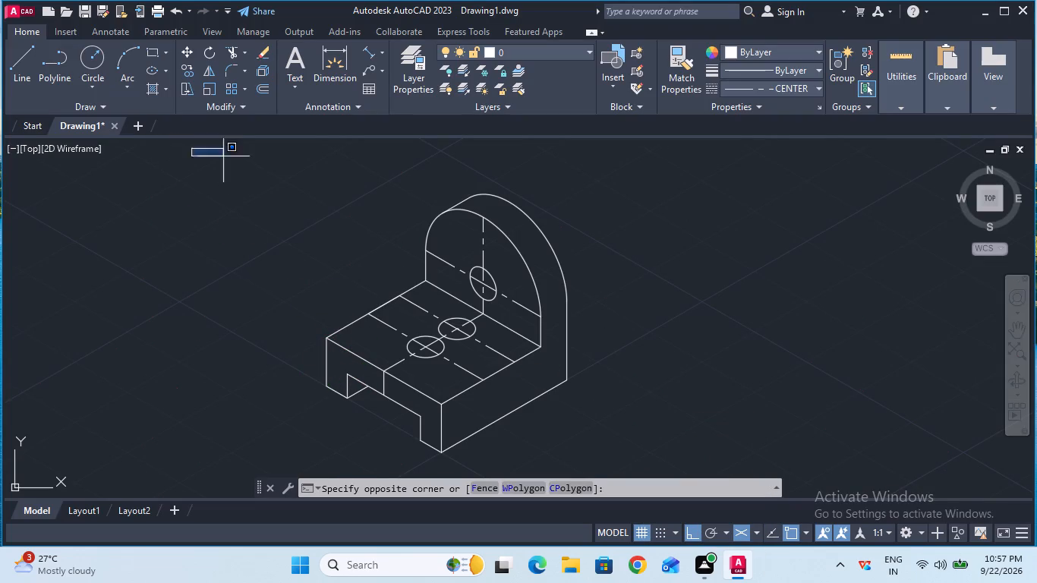
click(639, 456)
text(joi)
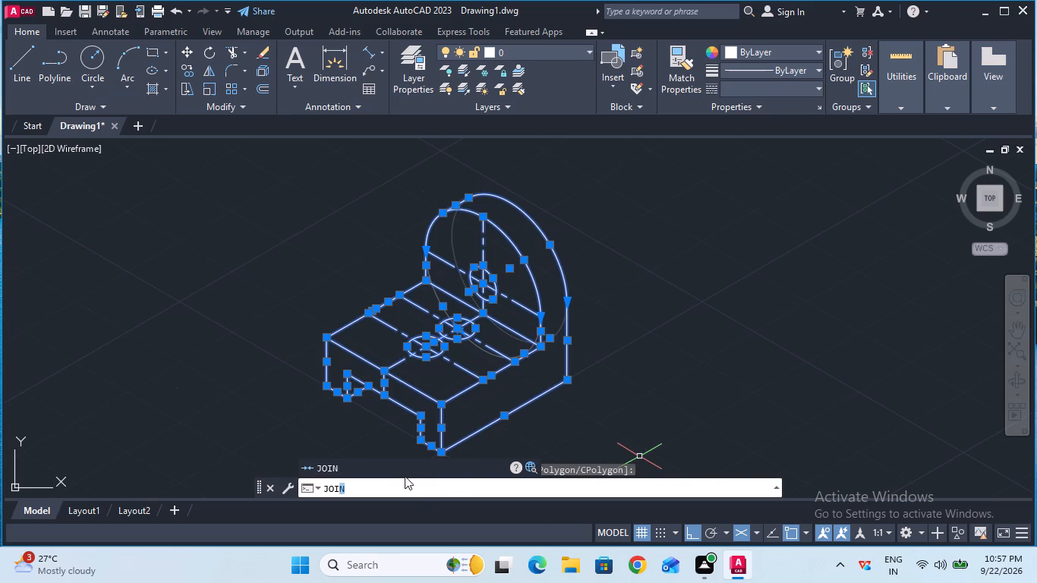
click(408, 471)
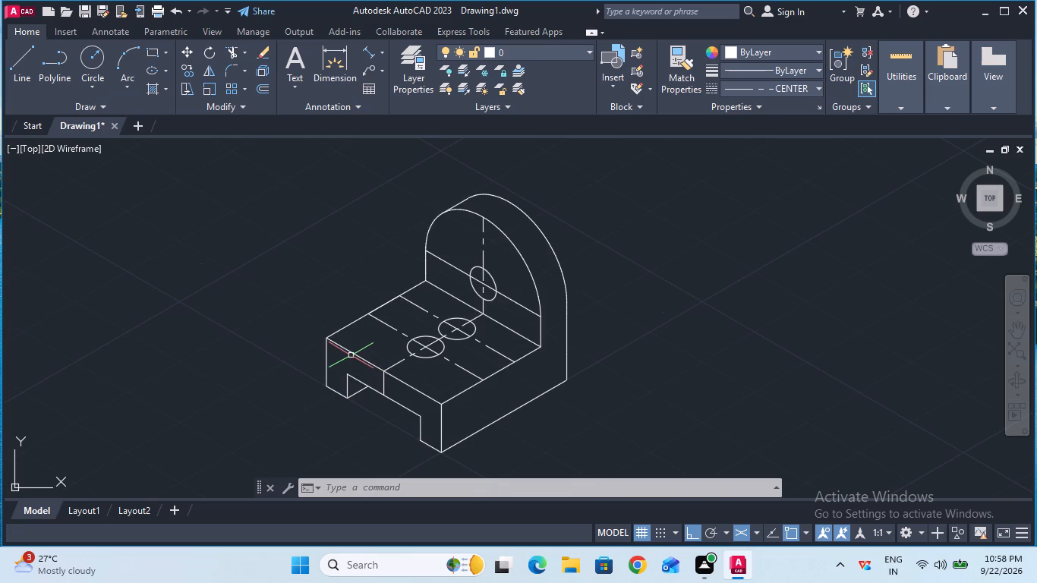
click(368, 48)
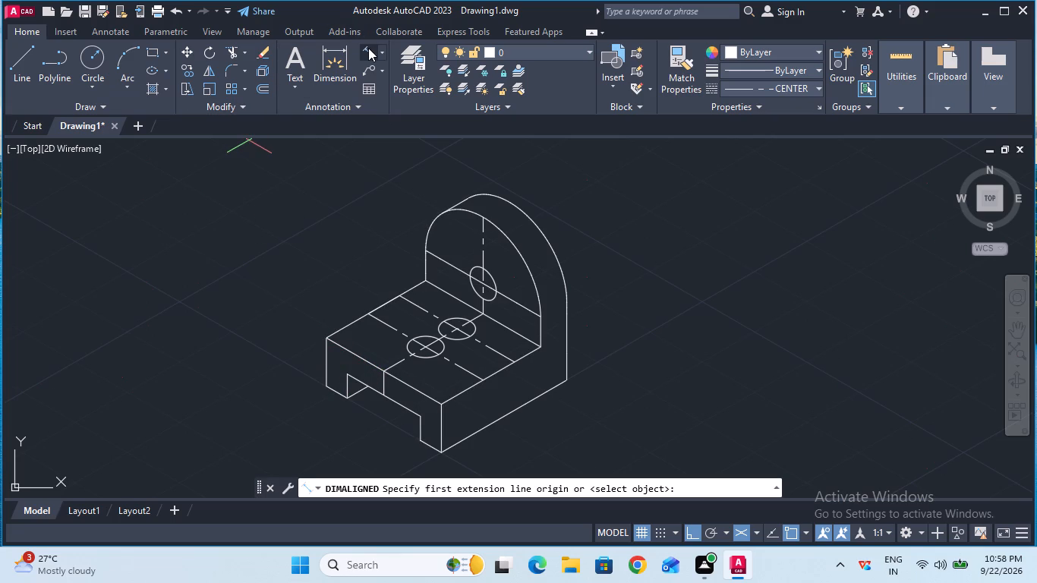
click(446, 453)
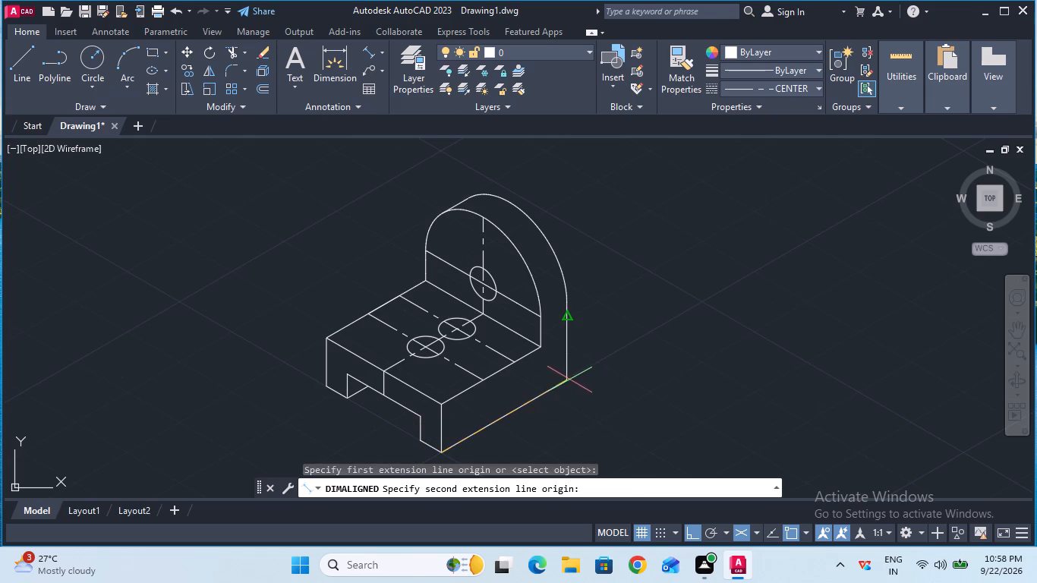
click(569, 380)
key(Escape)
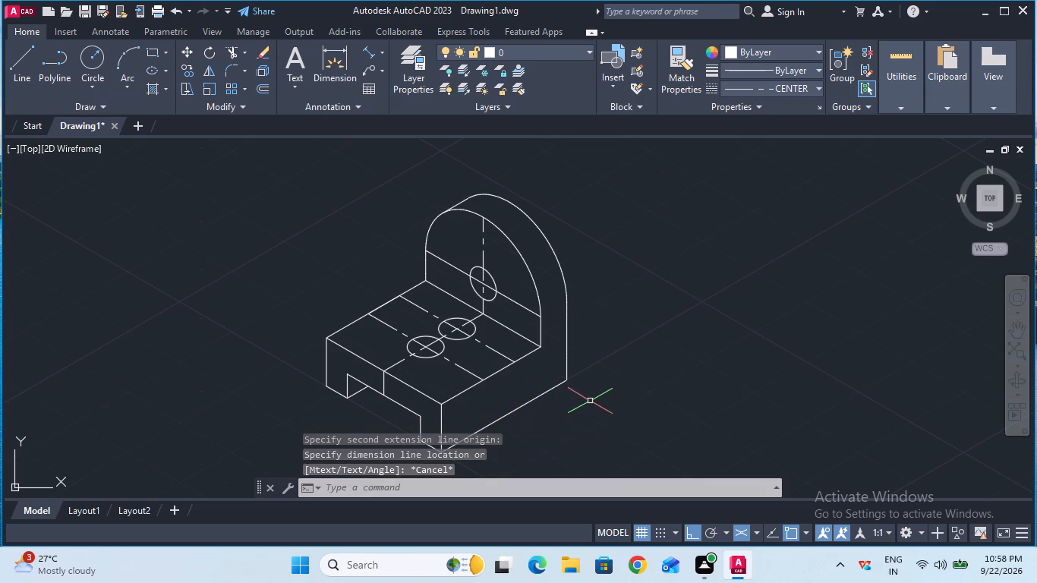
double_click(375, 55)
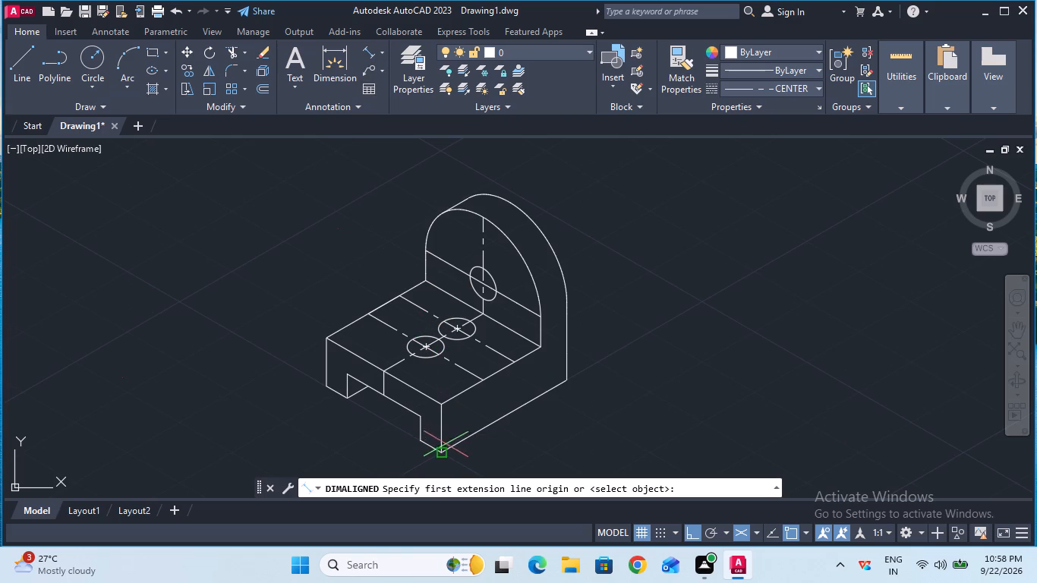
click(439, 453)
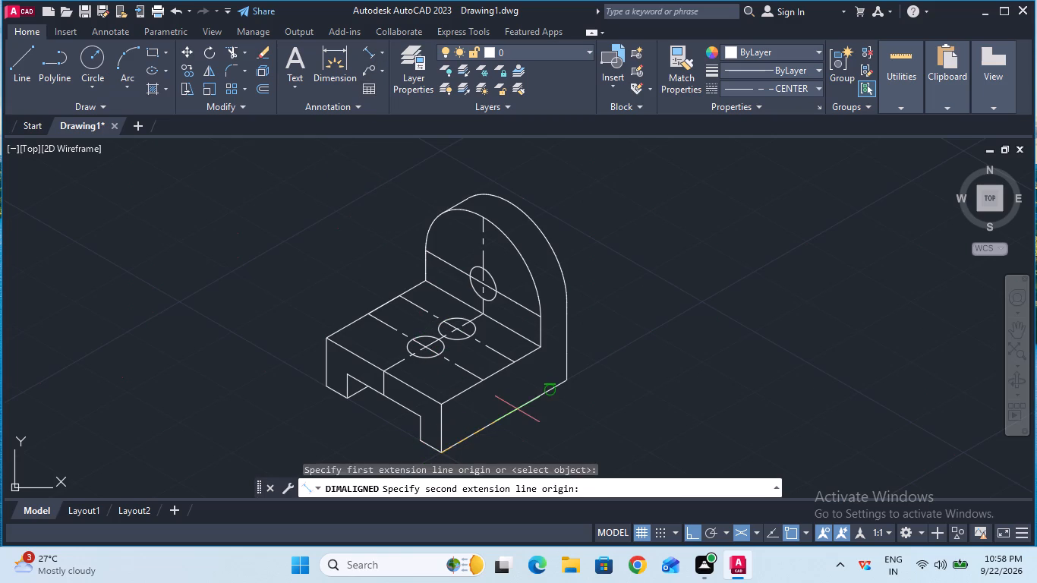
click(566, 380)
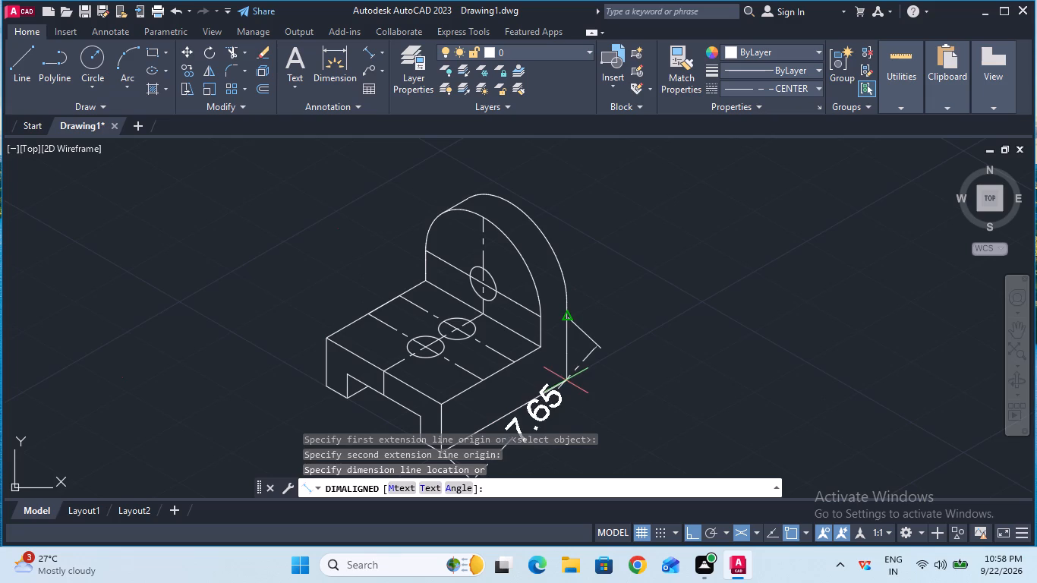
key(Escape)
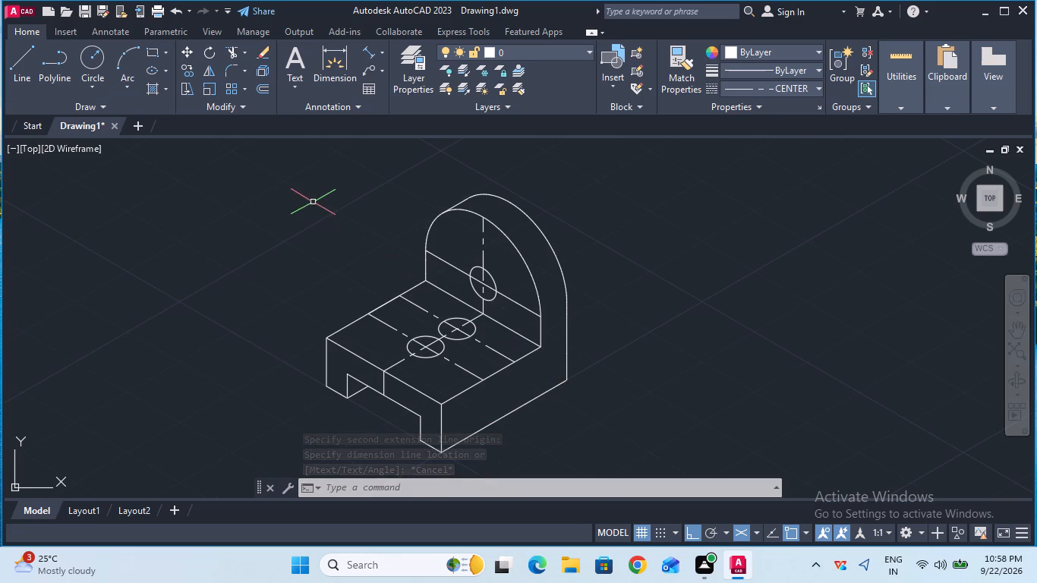
Add an aligned dimension for the slot's width between its two upper corners on the base's front face, placed below the slot.
ctrl+scroll(552, 334, up, 1)
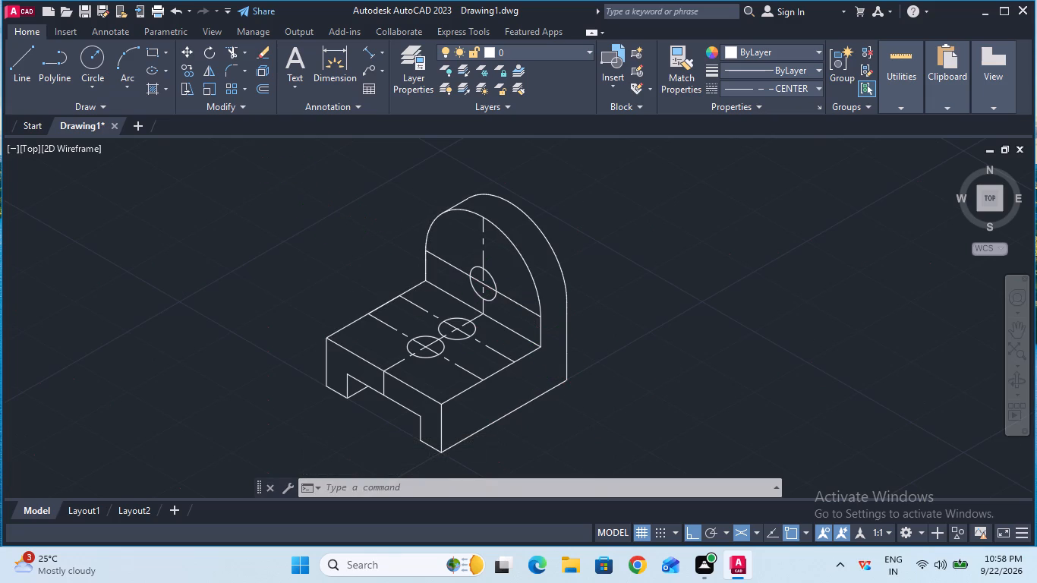
ctrl+scroll(600, 407, up, 2)
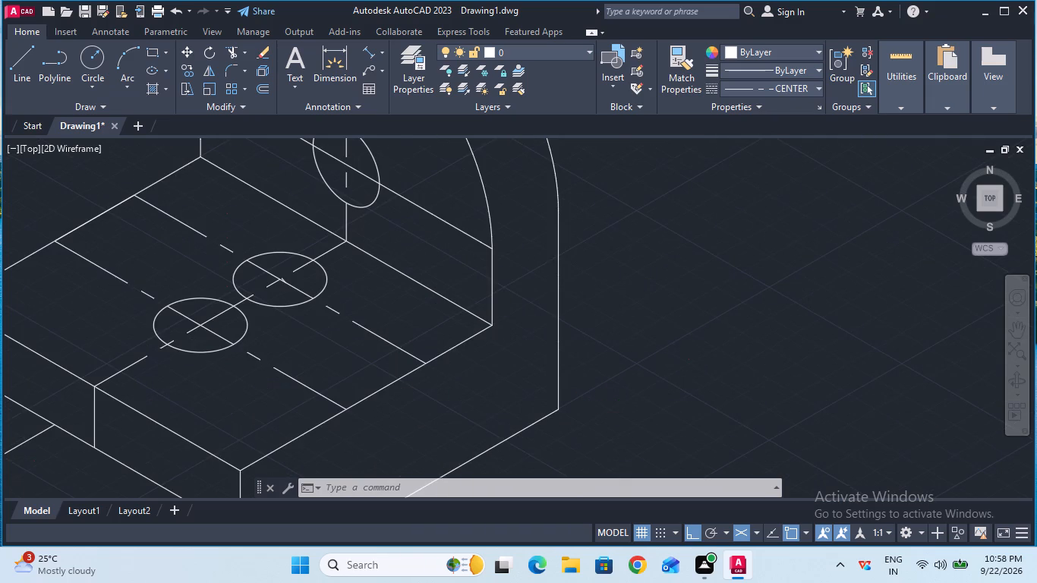
ctrl+scroll(600, 407, up, 1)
ctrl+scroll(600, 407, down, 4)
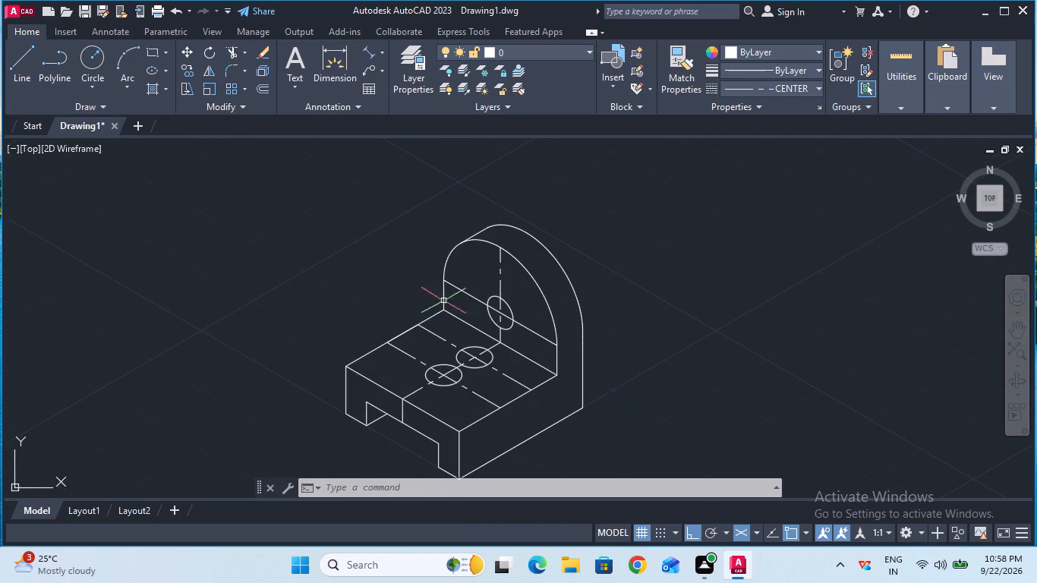
click(369, 49)
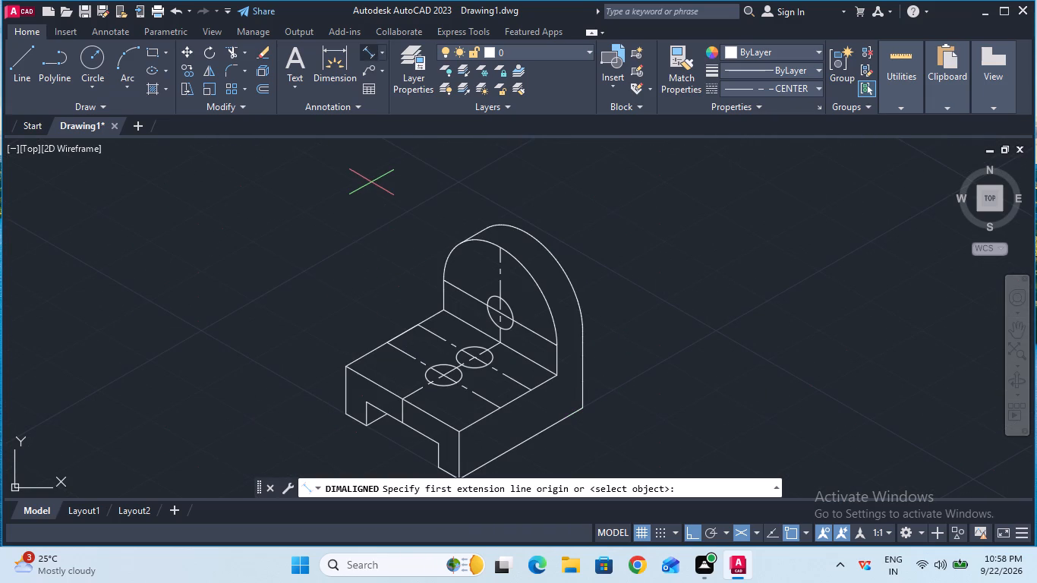
click(368, 400)
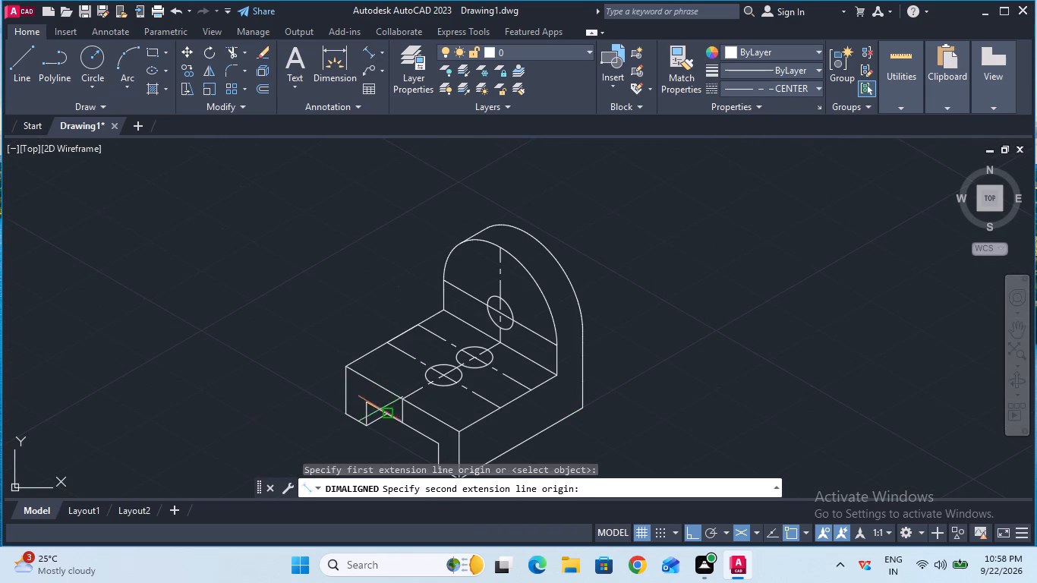
click(434, 446)
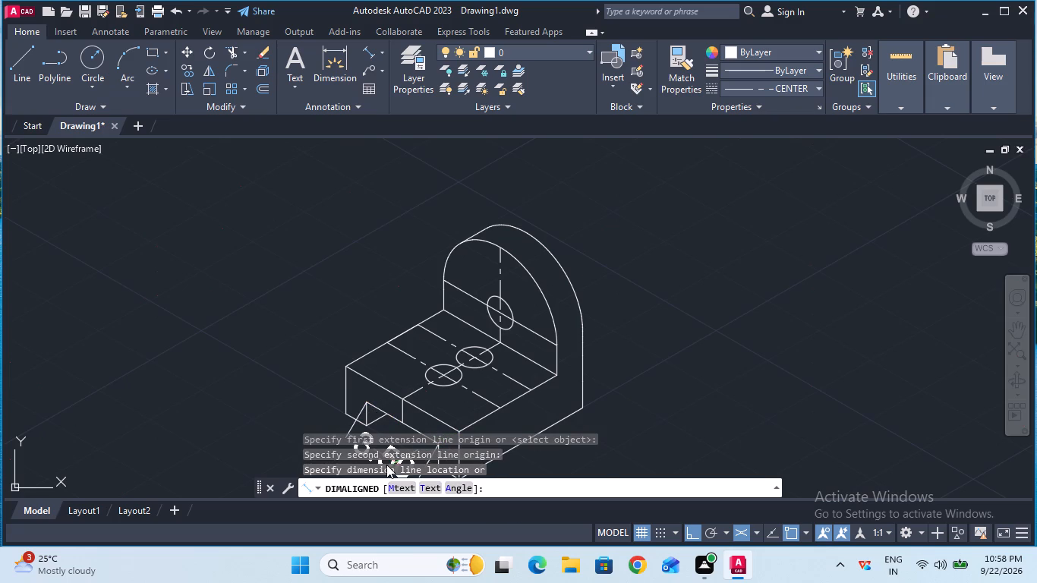
click(381, 468)
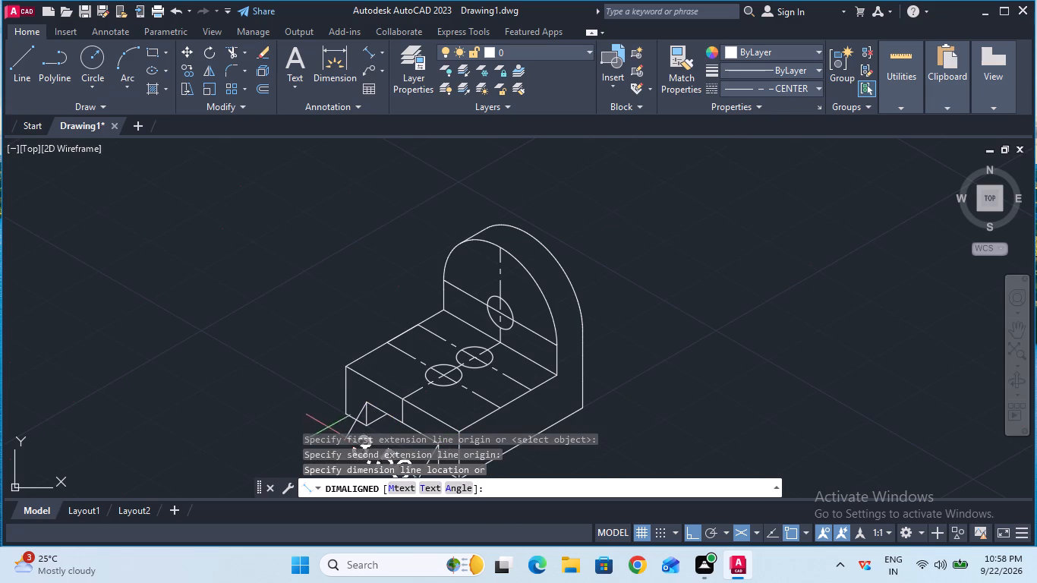
click(323, 422)
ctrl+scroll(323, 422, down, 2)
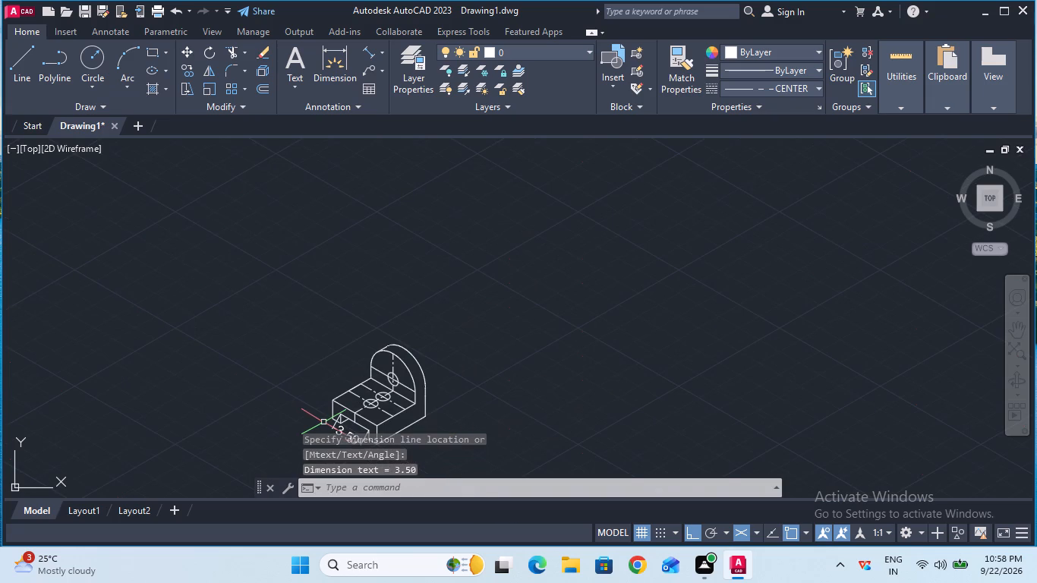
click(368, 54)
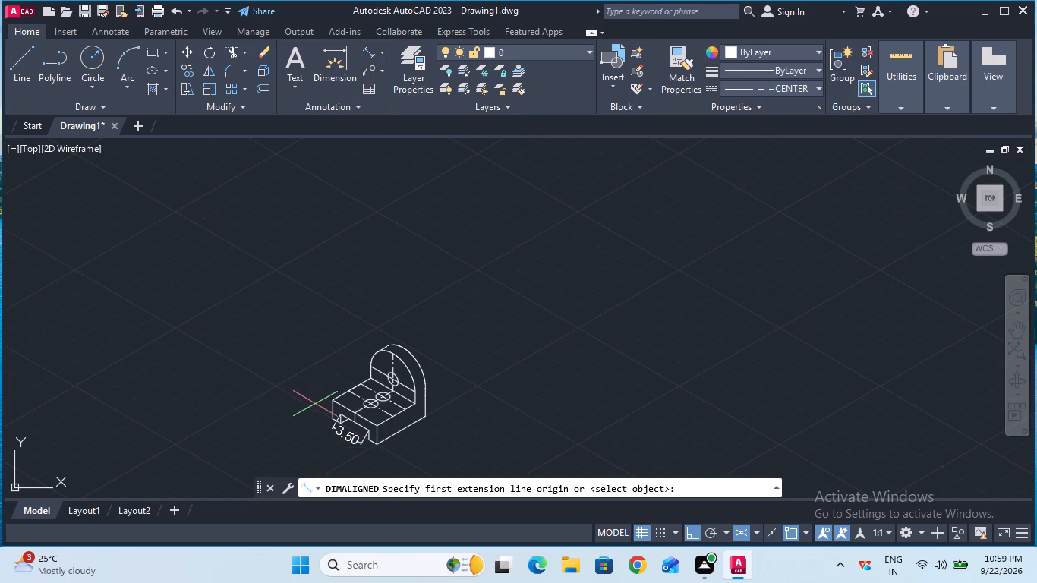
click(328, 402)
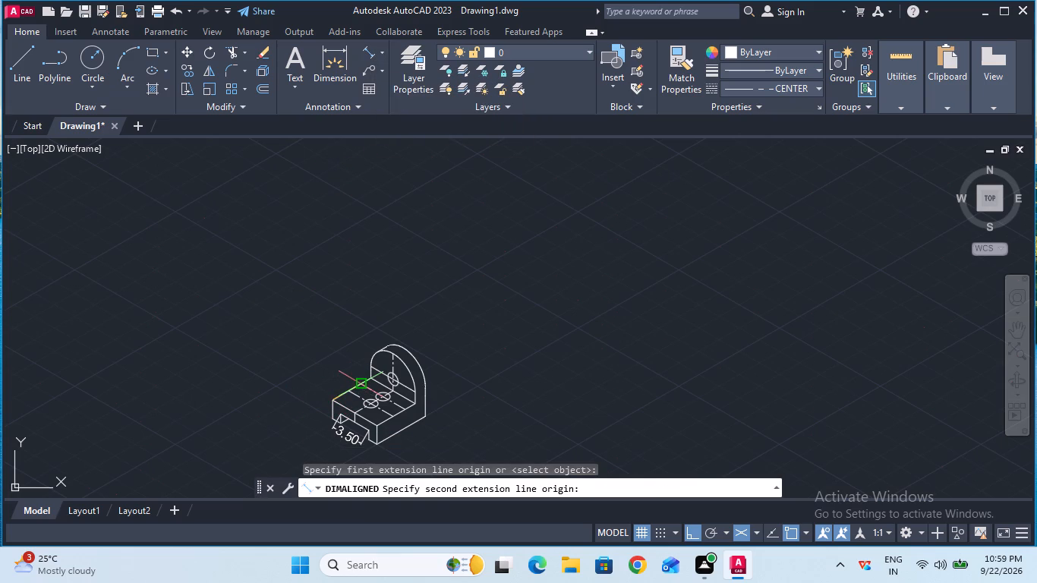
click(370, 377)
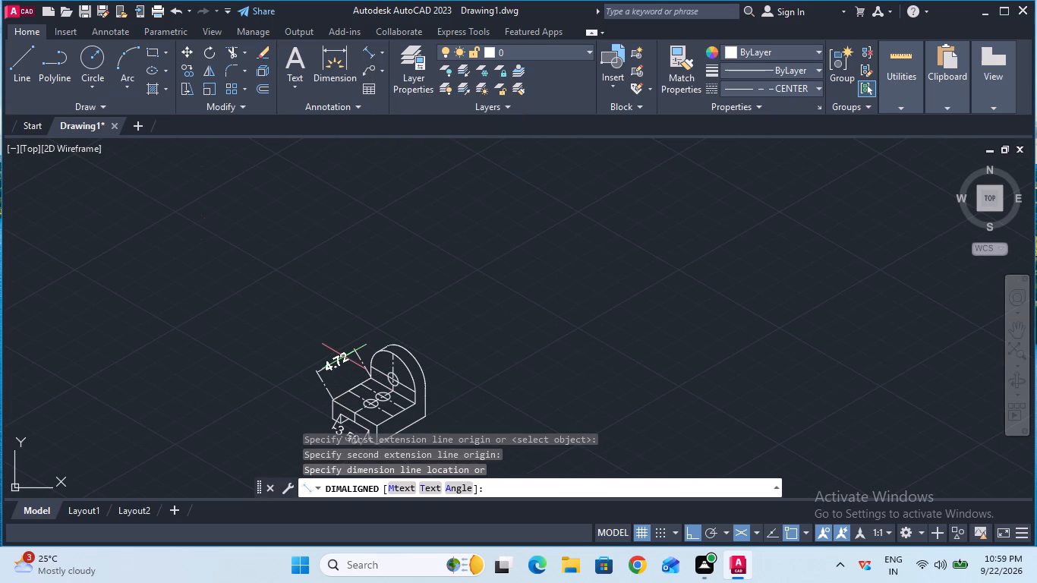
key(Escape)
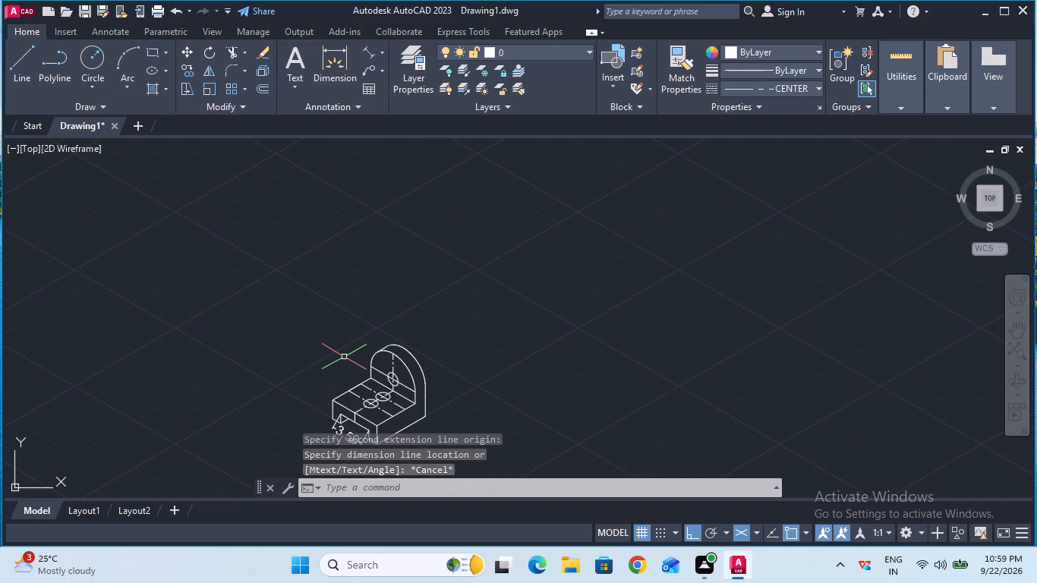
Add an aligned dimension along the base's top left edge, from the front corner to the rear hole's centerline, placed outside the base.
ctrl+scroll(370, 395, up, 3)
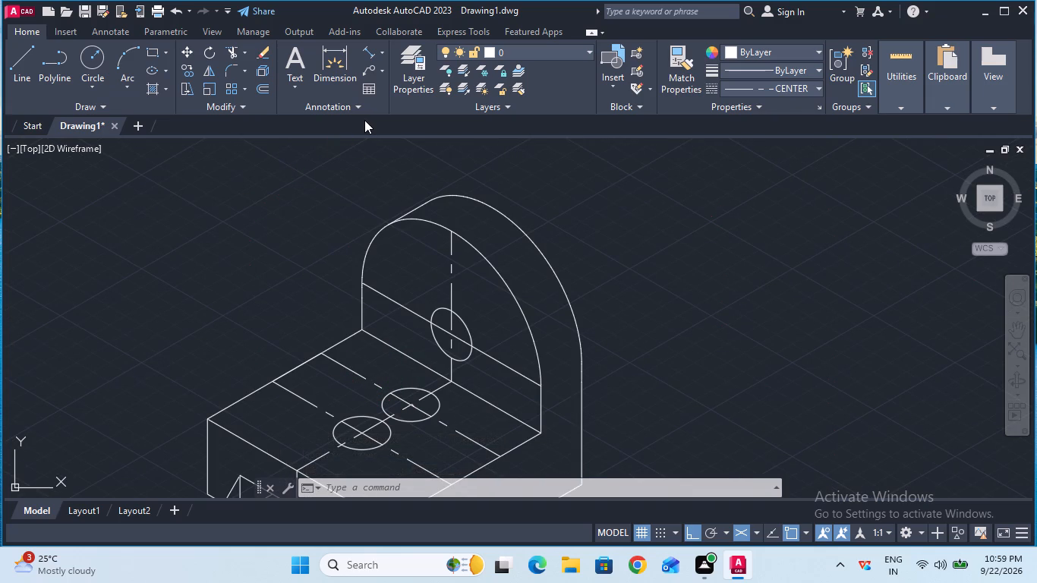
click(365, 54)
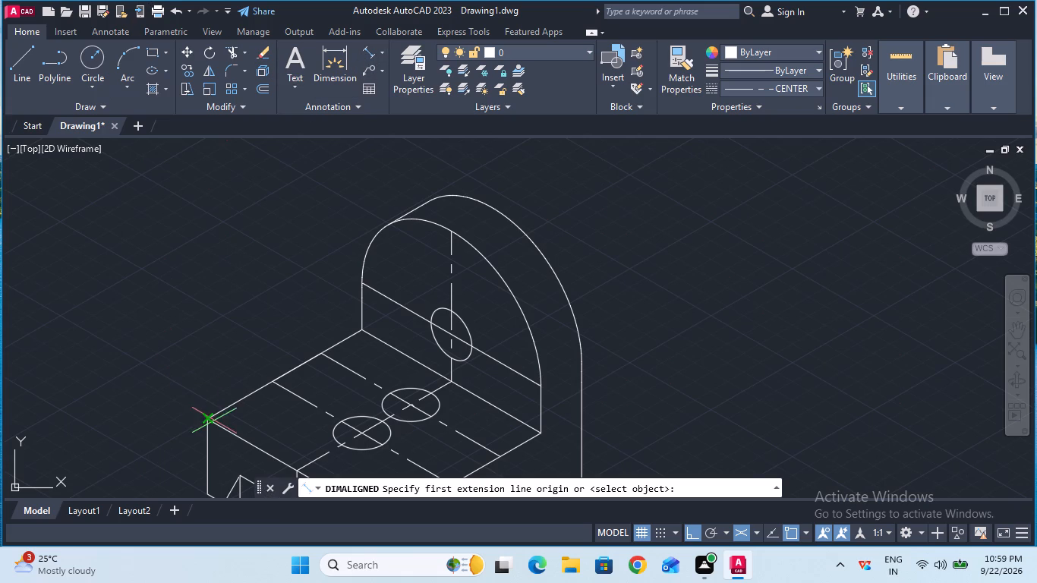
click(206, 419)
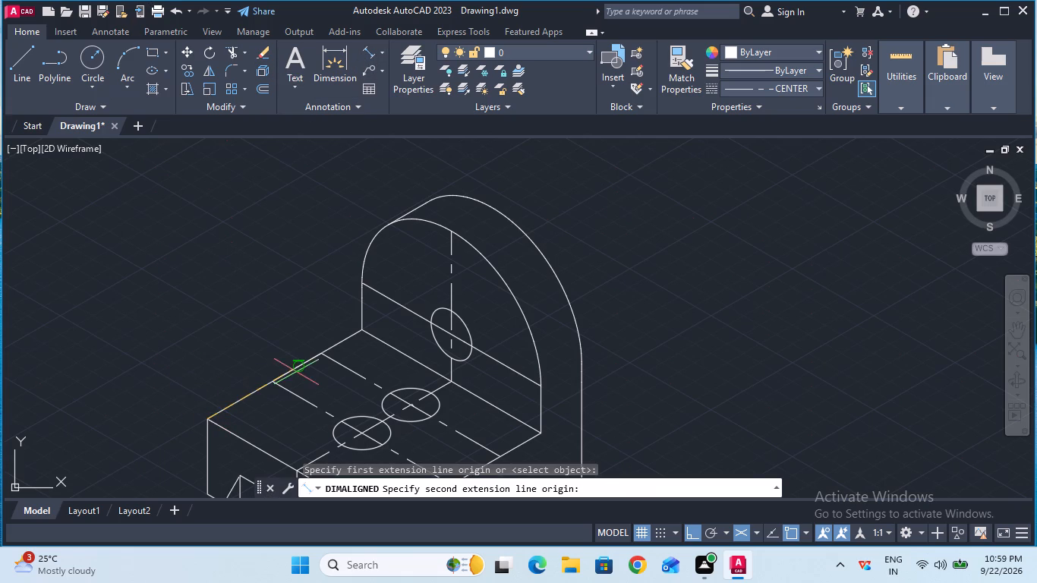
click(326, 354)
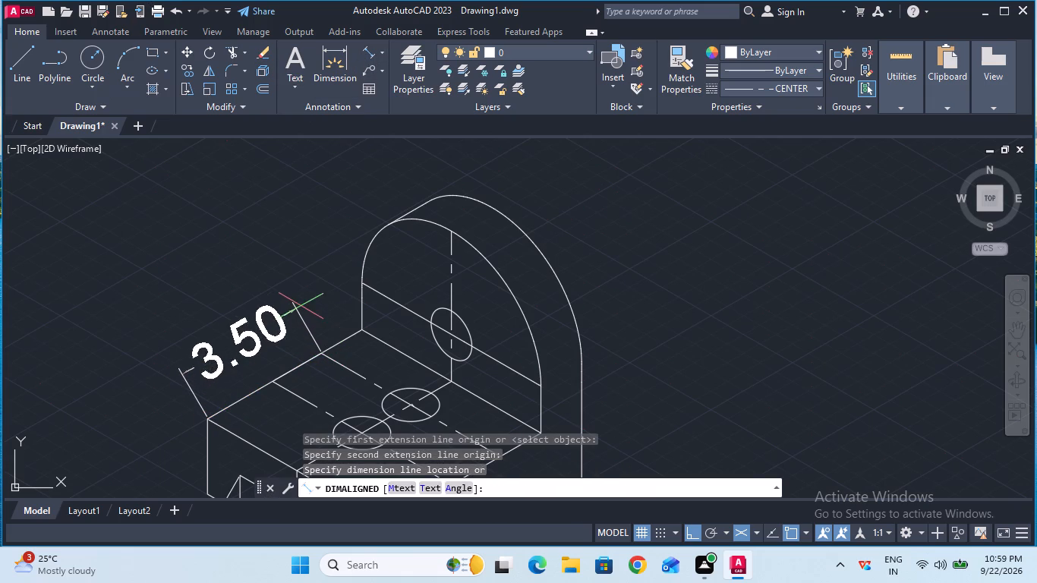
click(297, 301)
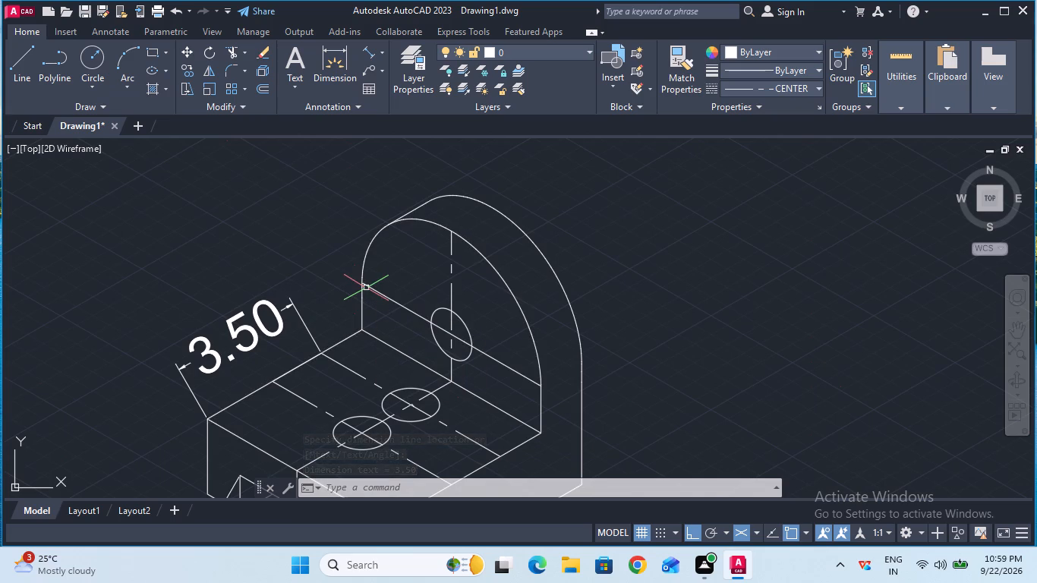
Add an aligned dimension from the upright's hole centre to the right end of its front arc, placed beyond the upright's upper right side.
click(371, 49)
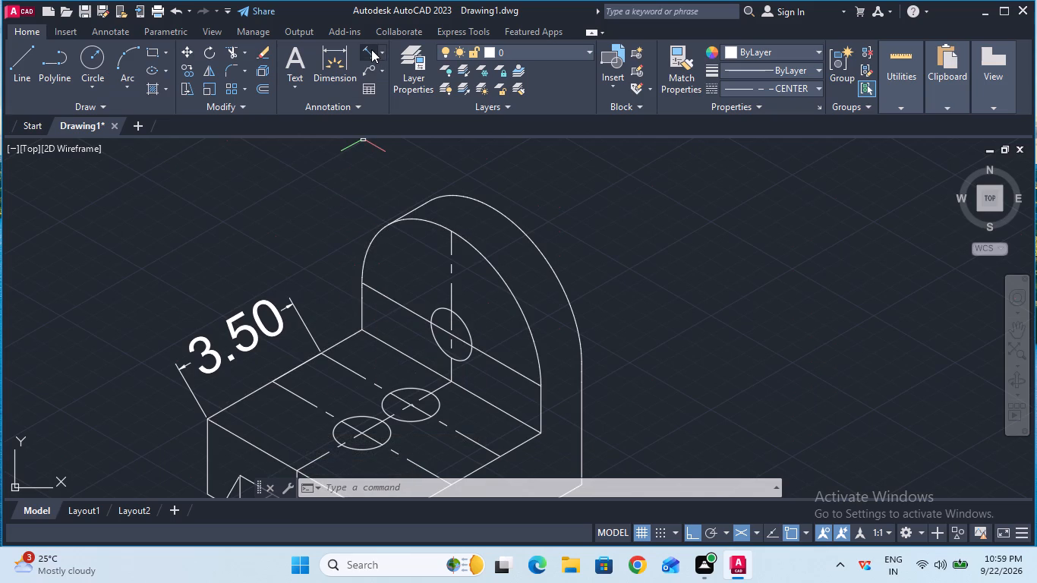
click(448, 336)
click(539, 389)
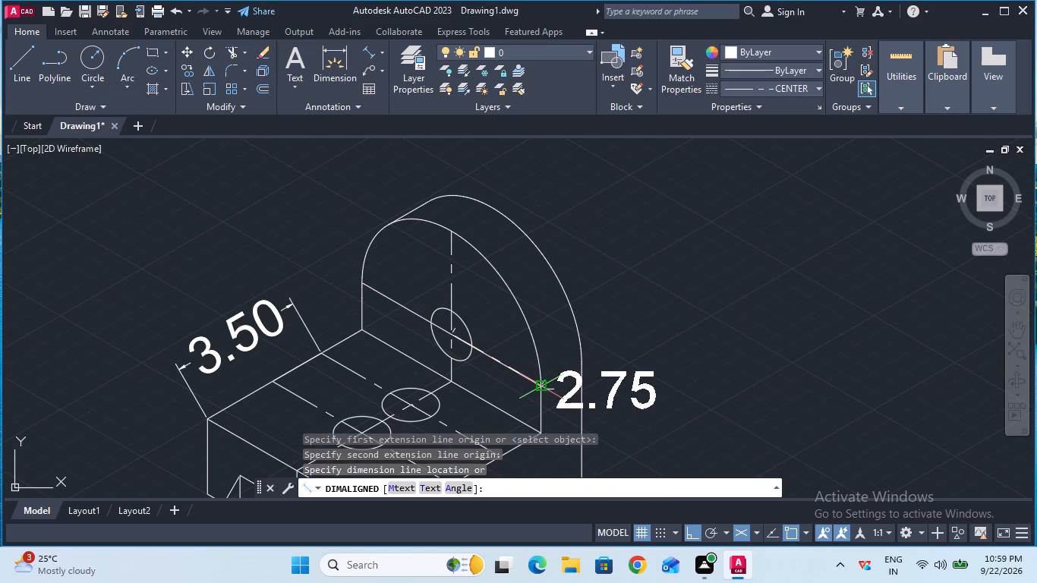
click(591, 272)
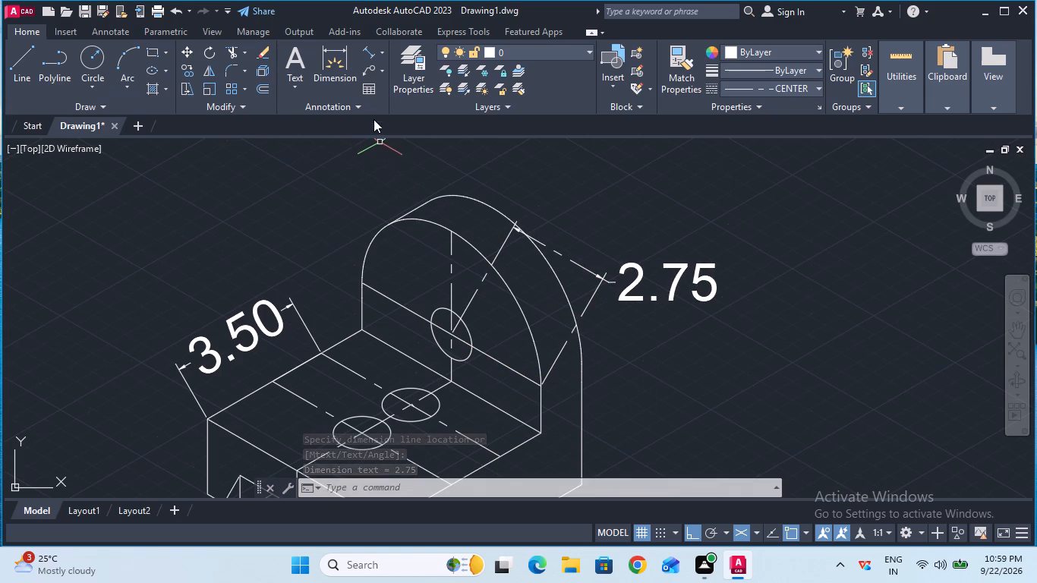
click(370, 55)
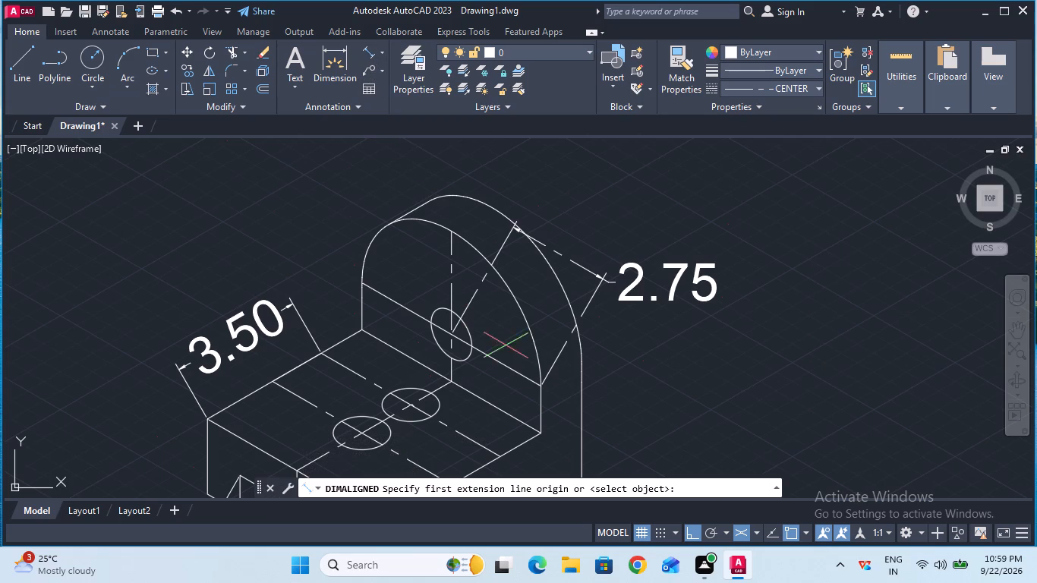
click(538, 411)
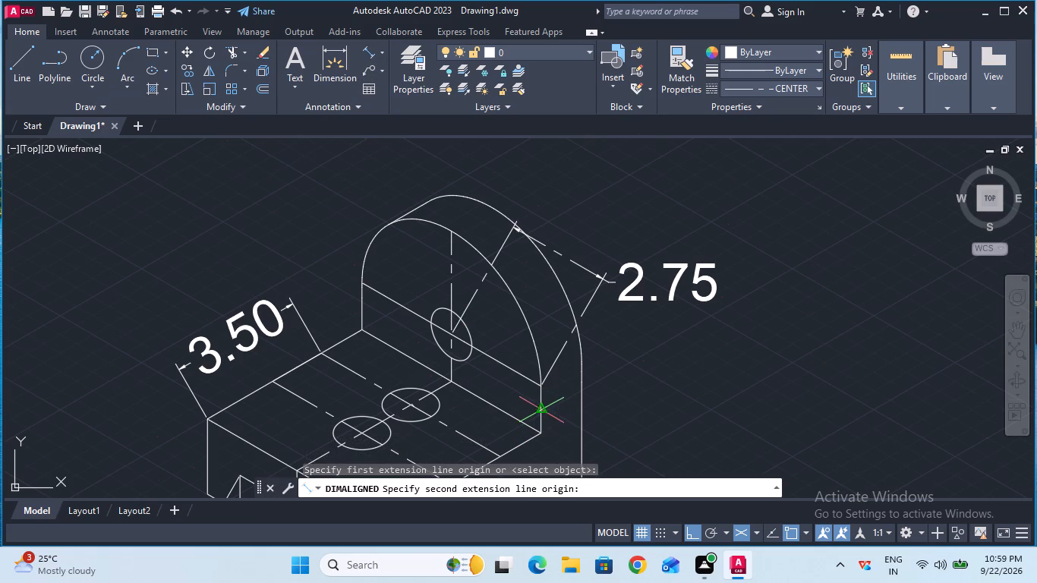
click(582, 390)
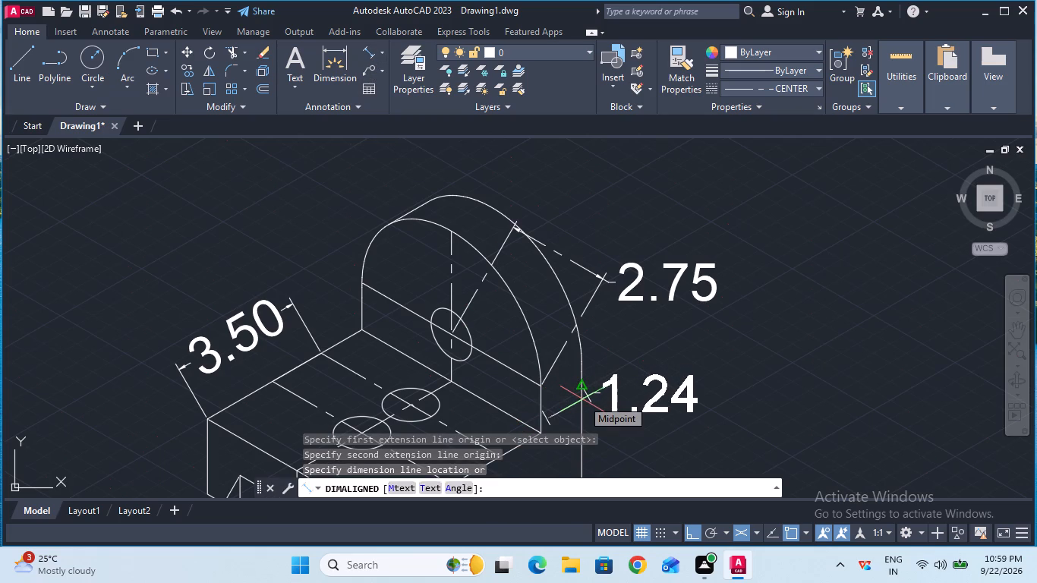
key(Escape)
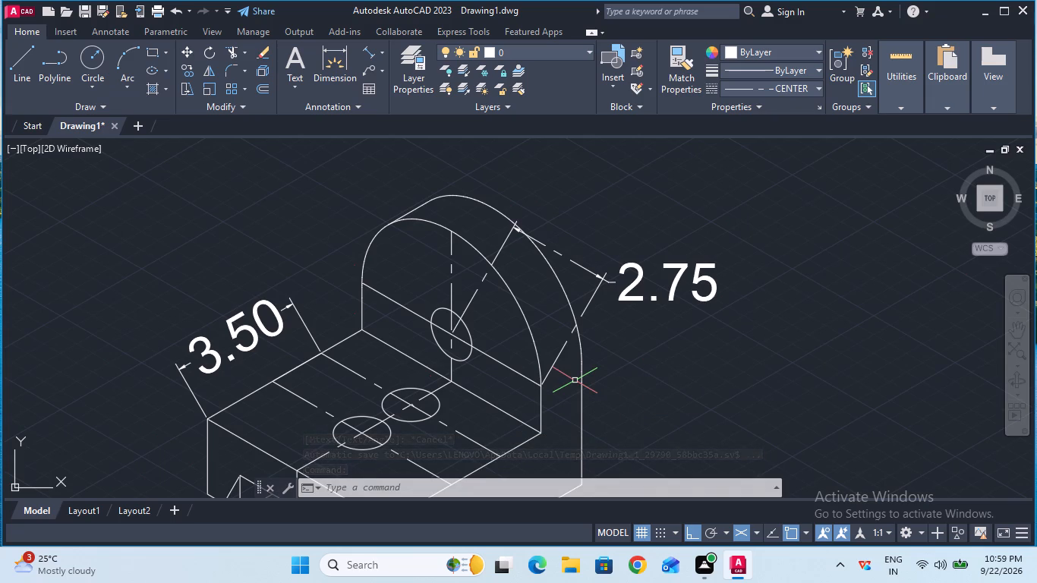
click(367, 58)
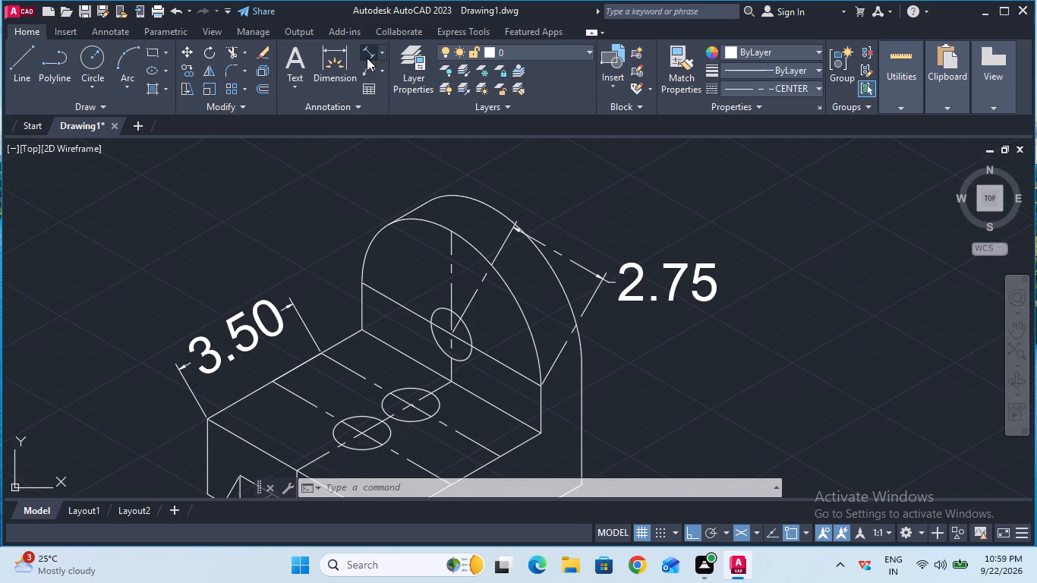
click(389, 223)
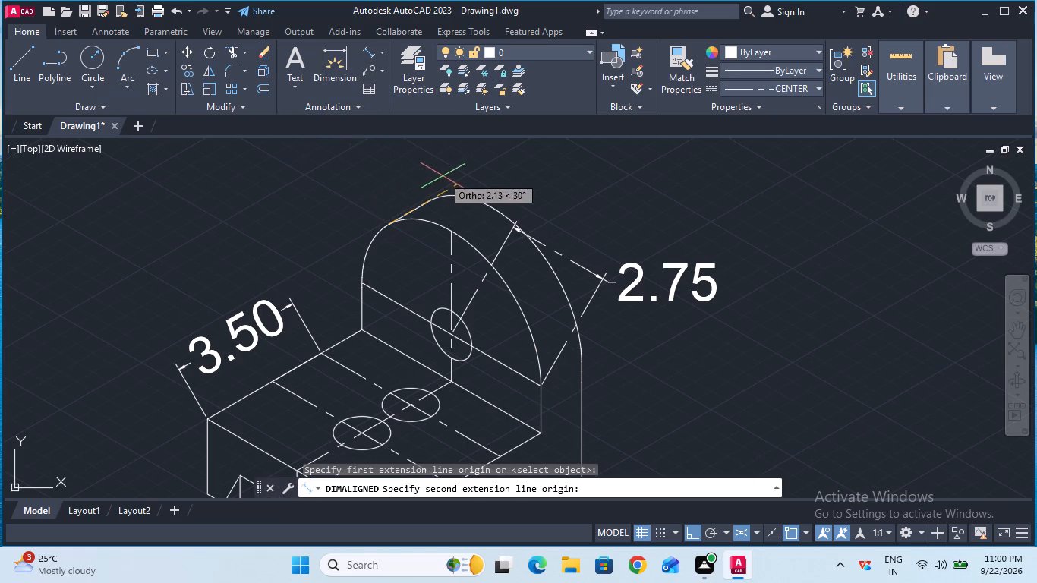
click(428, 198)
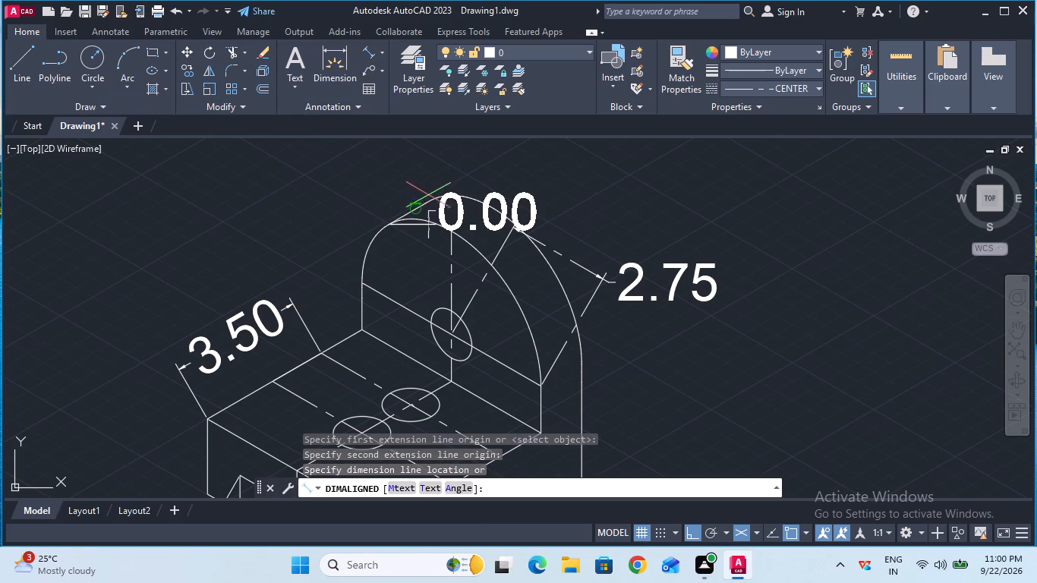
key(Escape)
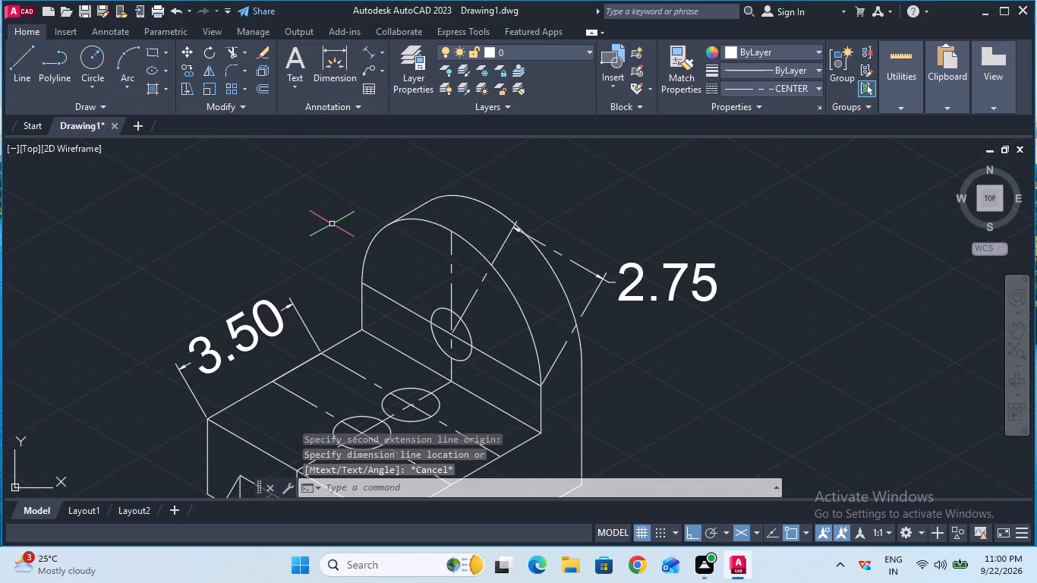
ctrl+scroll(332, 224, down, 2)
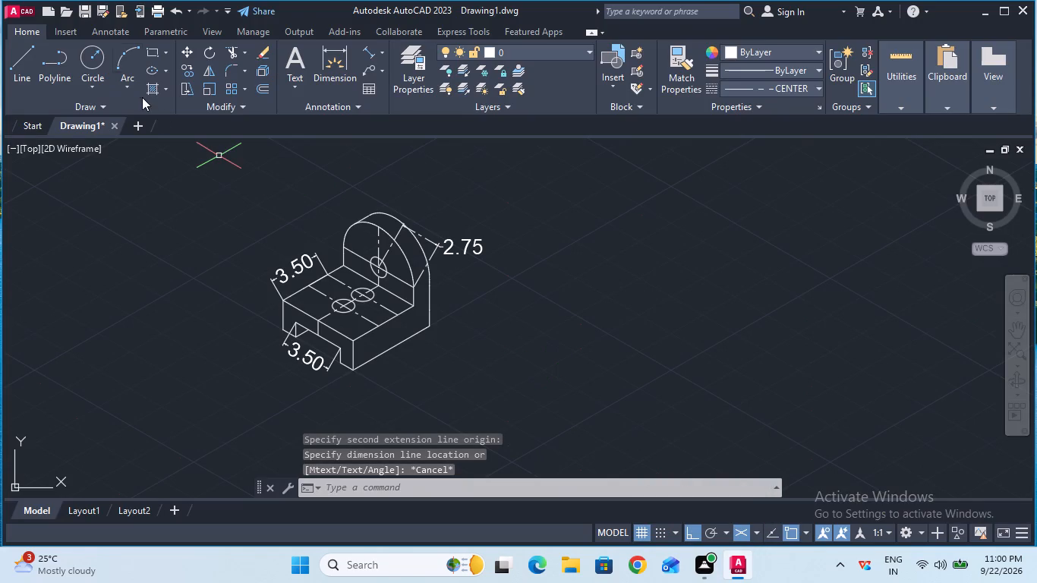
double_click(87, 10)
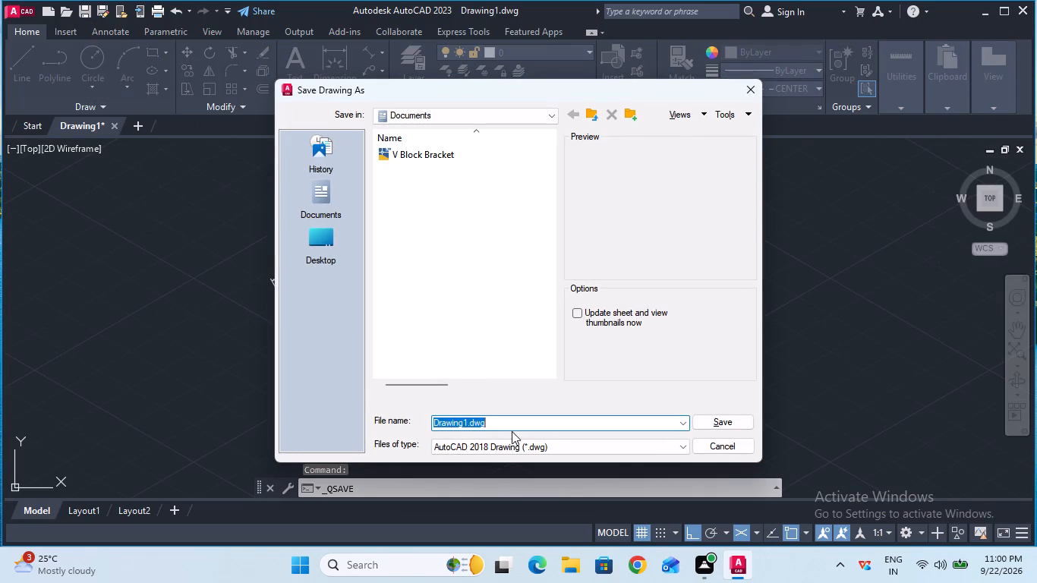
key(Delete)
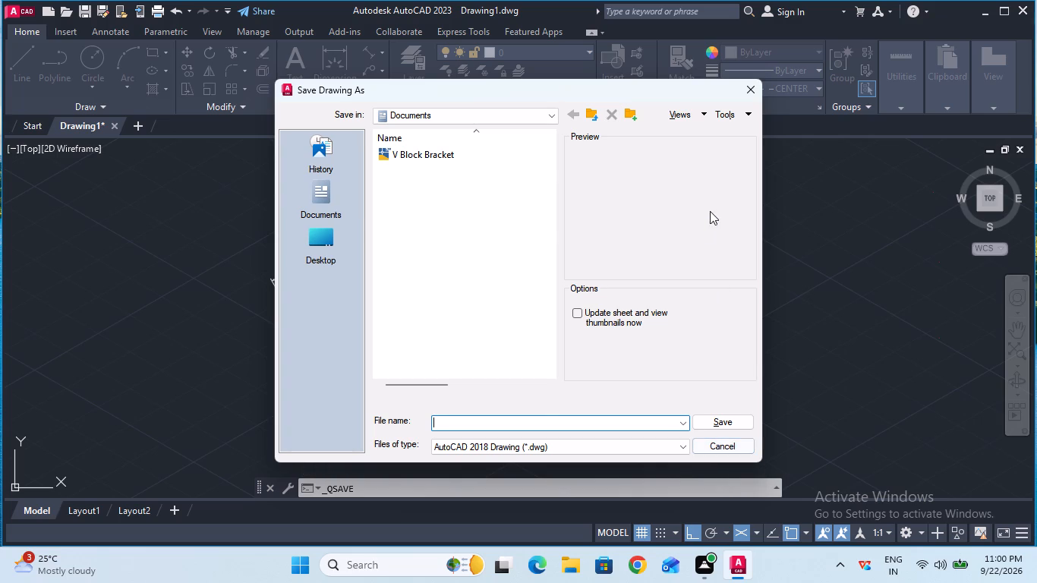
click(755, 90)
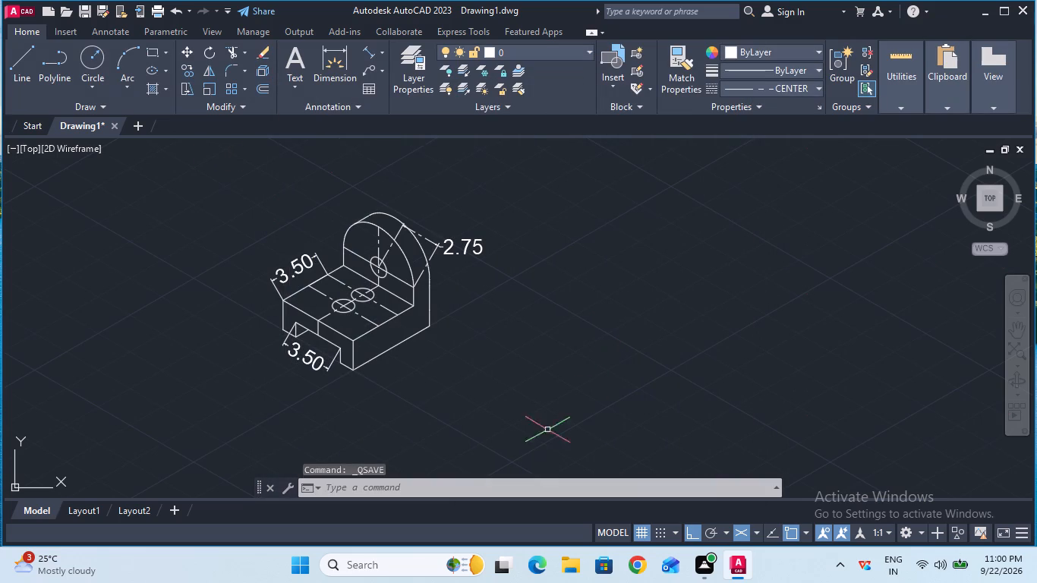
Run the LOGFILEOFF command to turn off log file recording.
double_click(538, 487)
text(log)
click(423, 377)
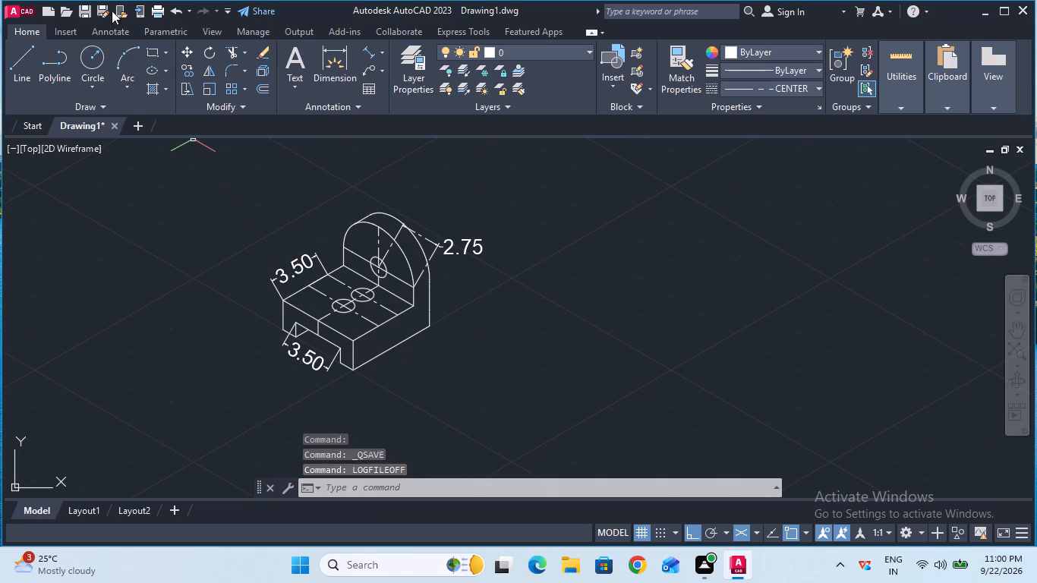
Save the drawing in the Documents folder under the file name Sliding Bracket.
click(87, 9)
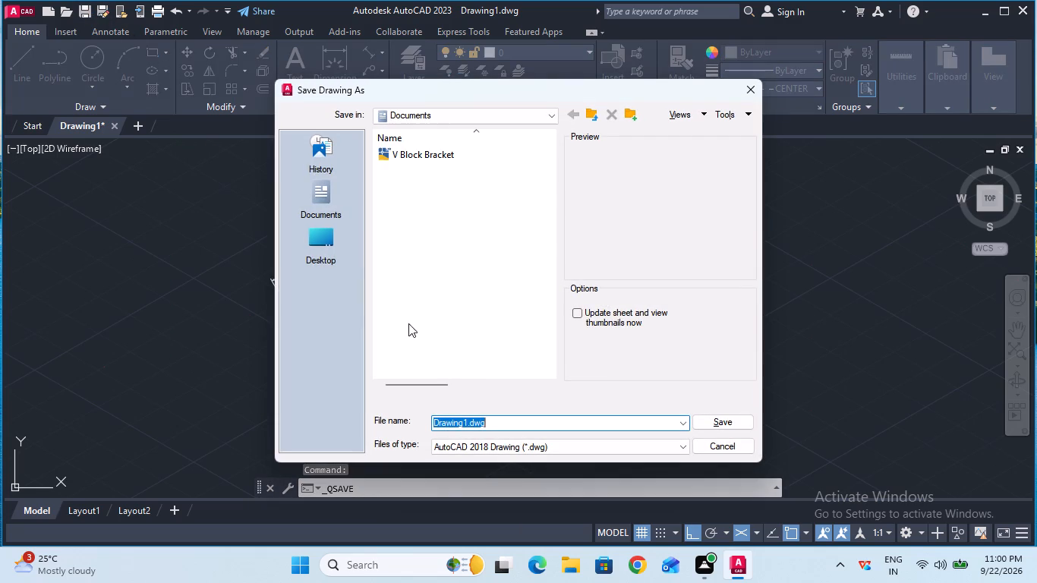
click(519, 425)
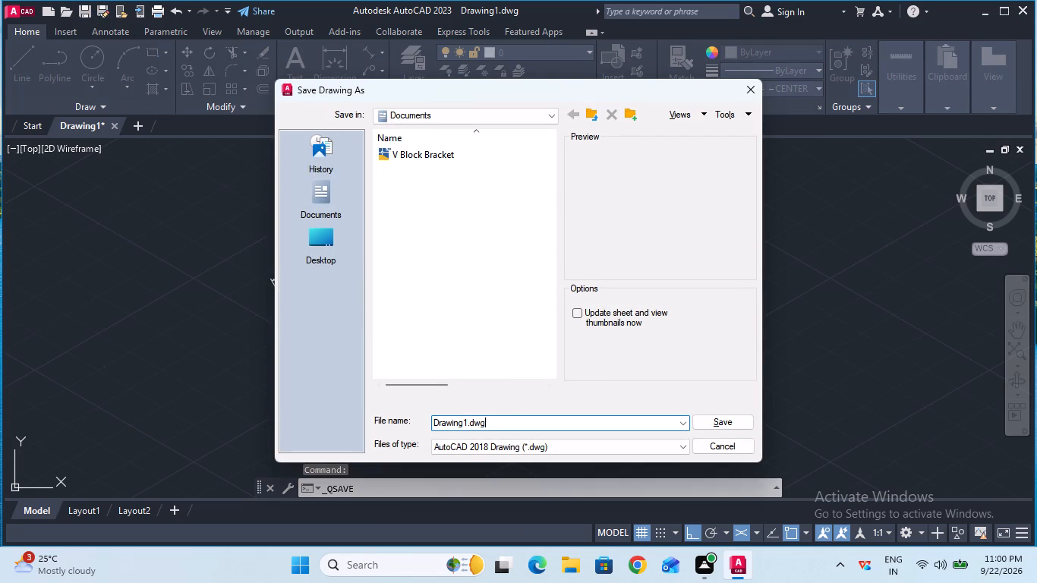
key(BackSpace)
key(BackSpace)
key(BackSpace)
key(BackSpace)
key(BackSpace)
key(BackSpace)
key(BackSpace)
key(BackSpace)
key(BackSpace)
key(BackSpace)
key(BackSpace)
key(BackSpace)
key(BackSpace)
key(BackSpace)
key(BackSpace)
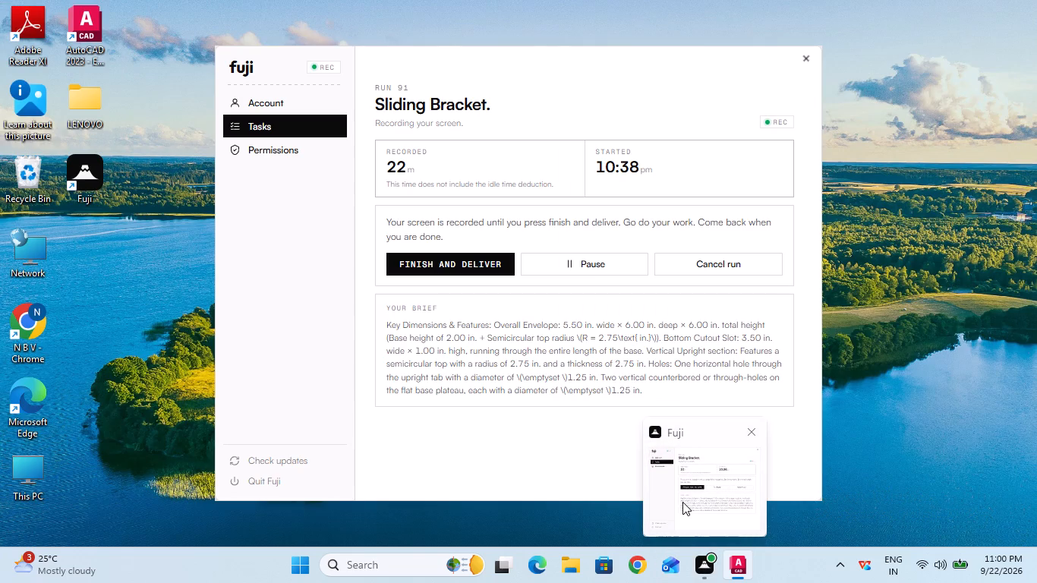
click(572, 415)
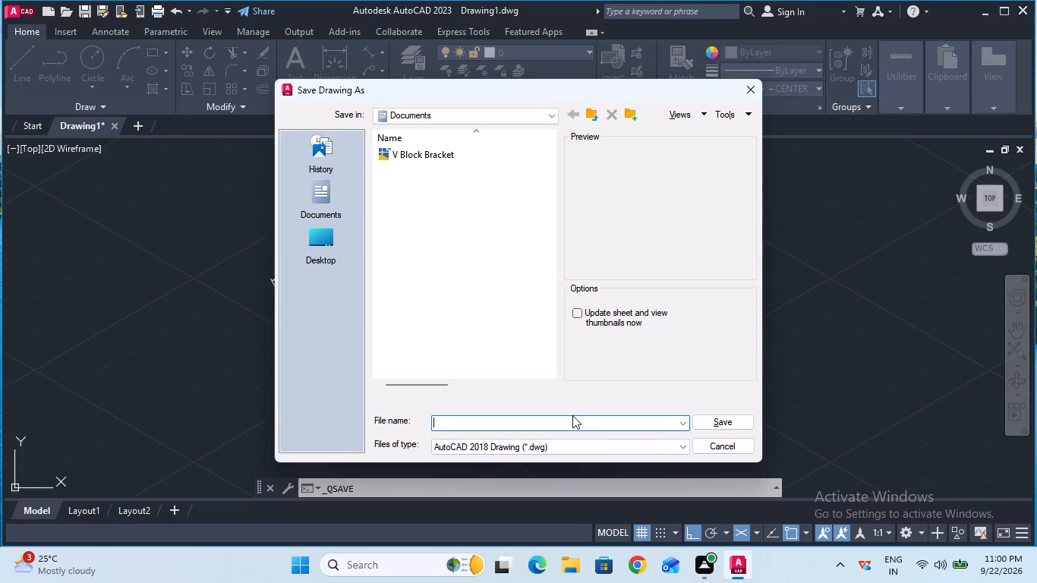
key(s)
text(liding)
key(space)
key(b)
text(racket)
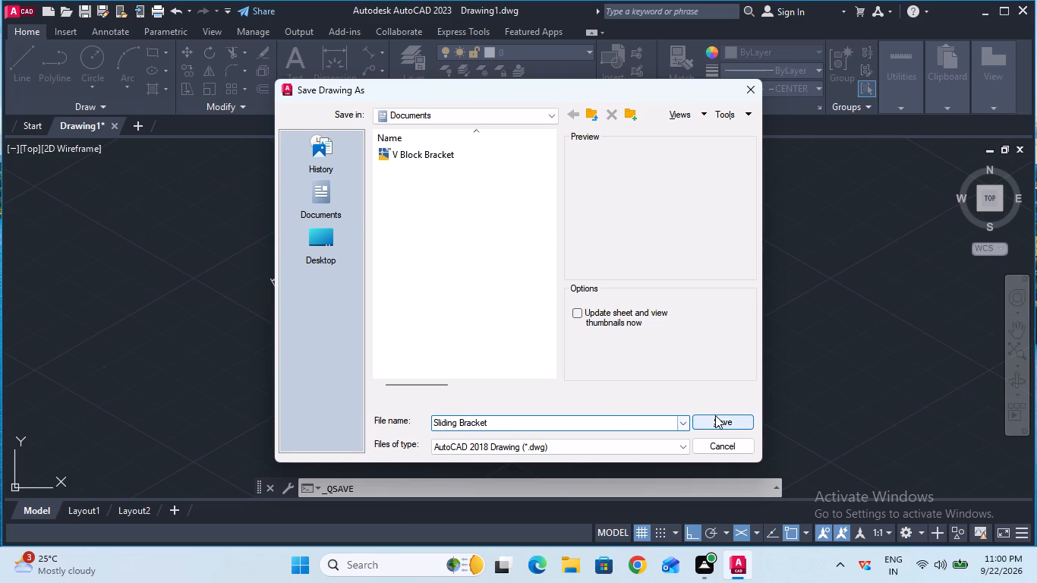
click(724, 416)
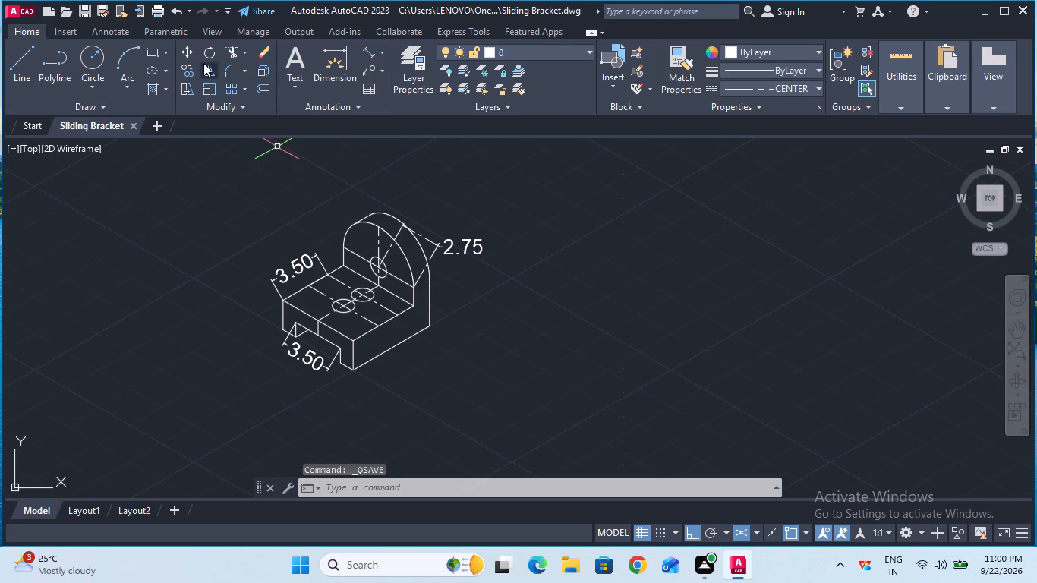
Set up a plot of the model on ISO A4 (297.00 x 210.00 MM) paper with the plot centered.
click(157, 11)
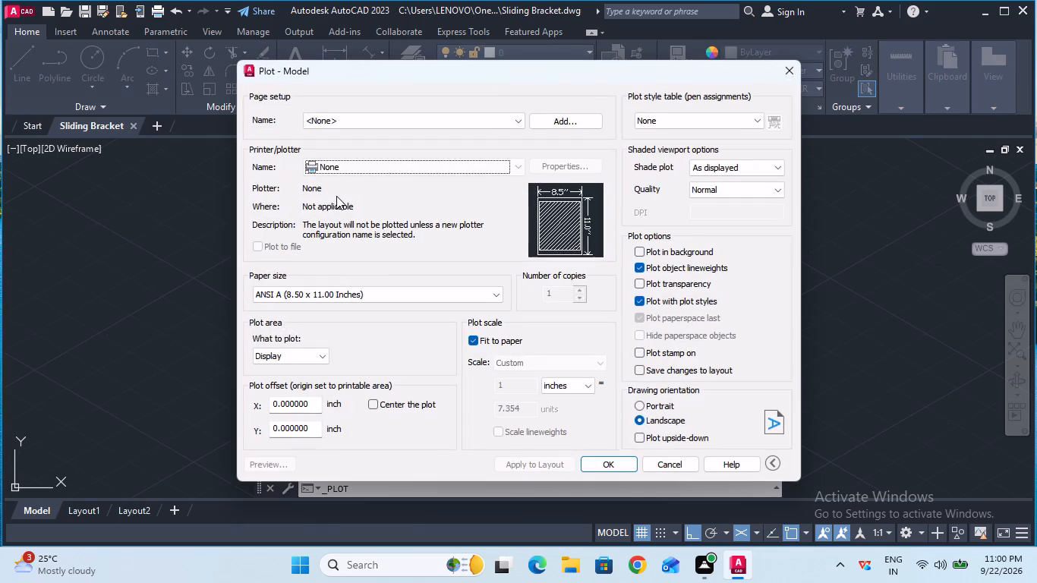
click(389, 286)
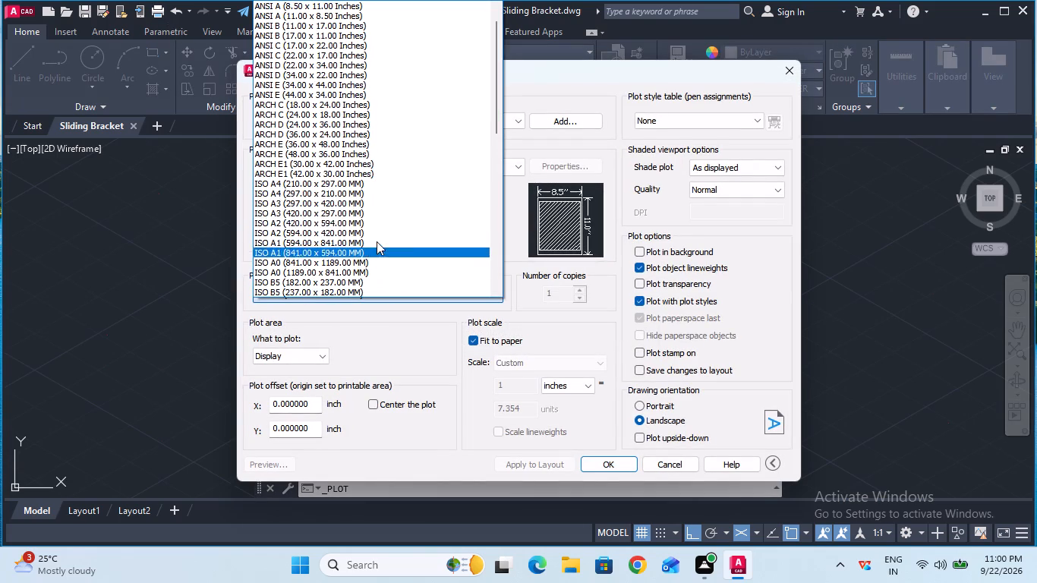
click(365, 191)
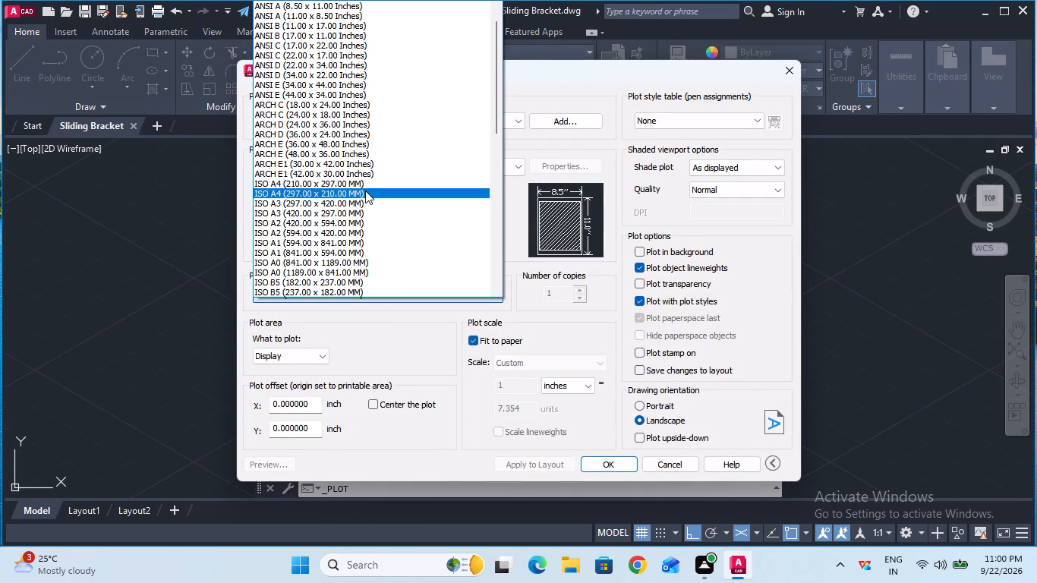
click(373, 406)
Set the plot area to a window enclosing the whole bracket and its dimensions.
click(310, 355)
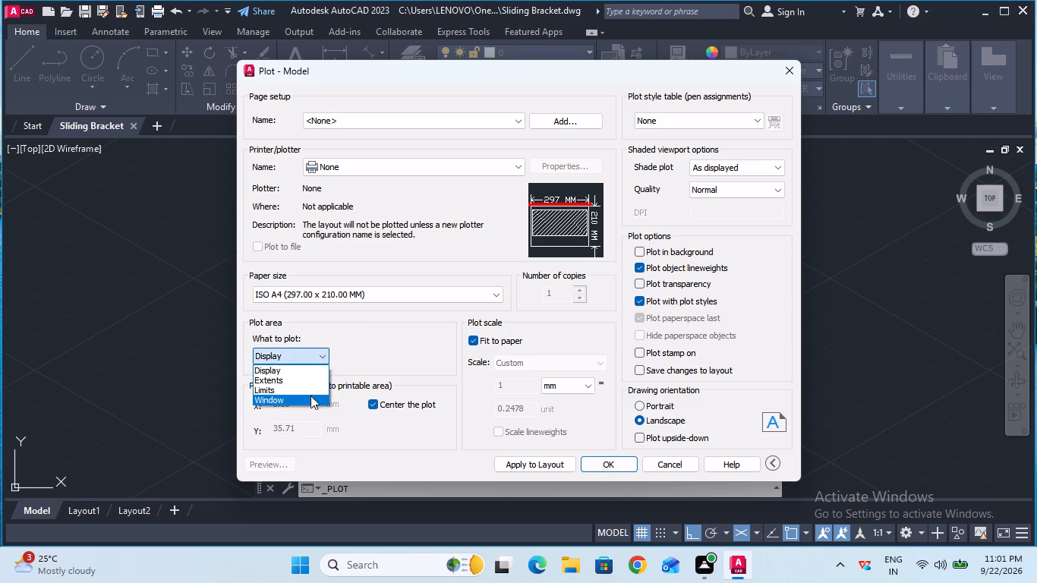
click(310, 403)
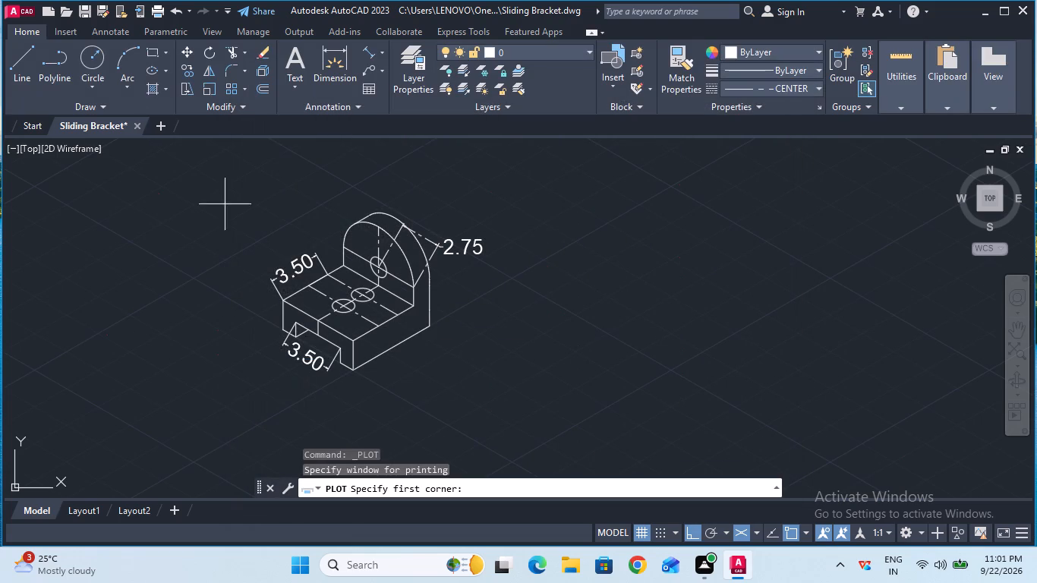
click(219, 168)
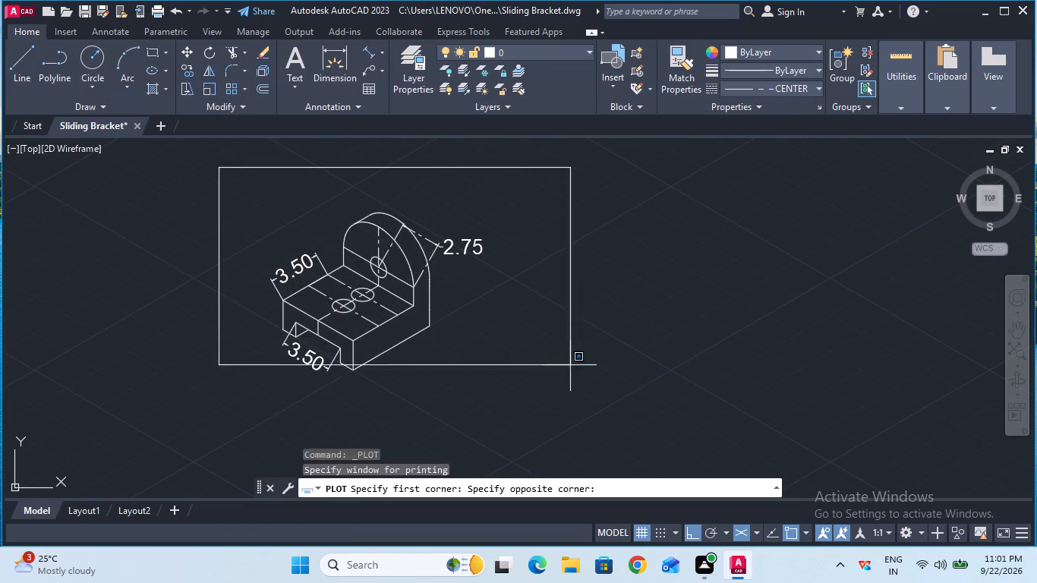
click(562, 412)
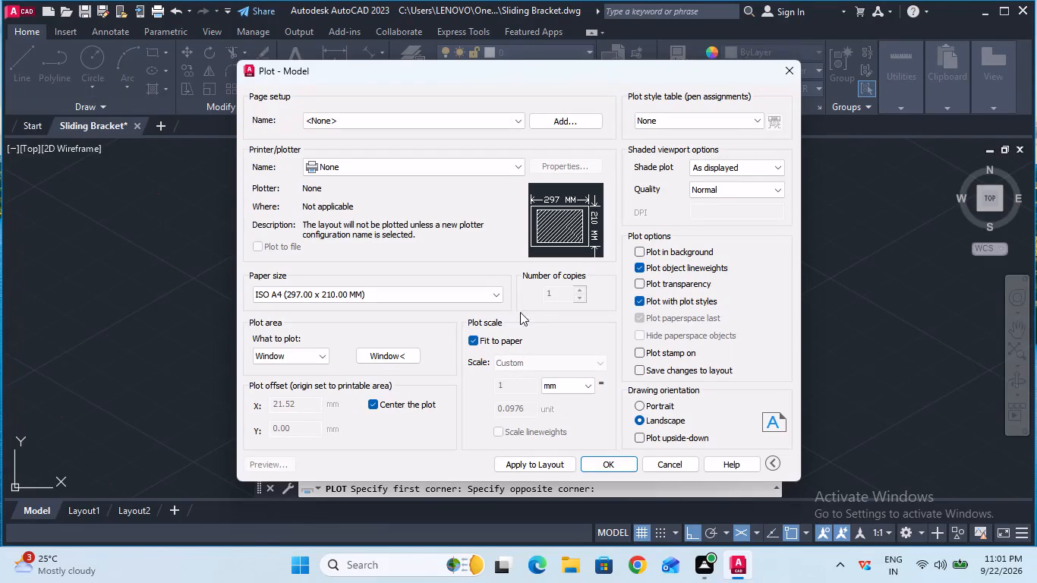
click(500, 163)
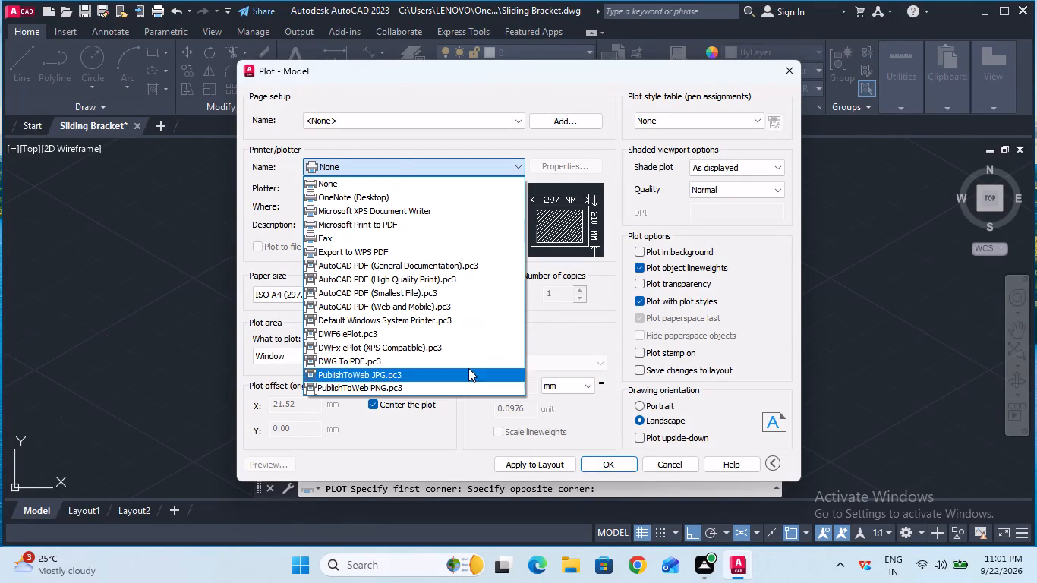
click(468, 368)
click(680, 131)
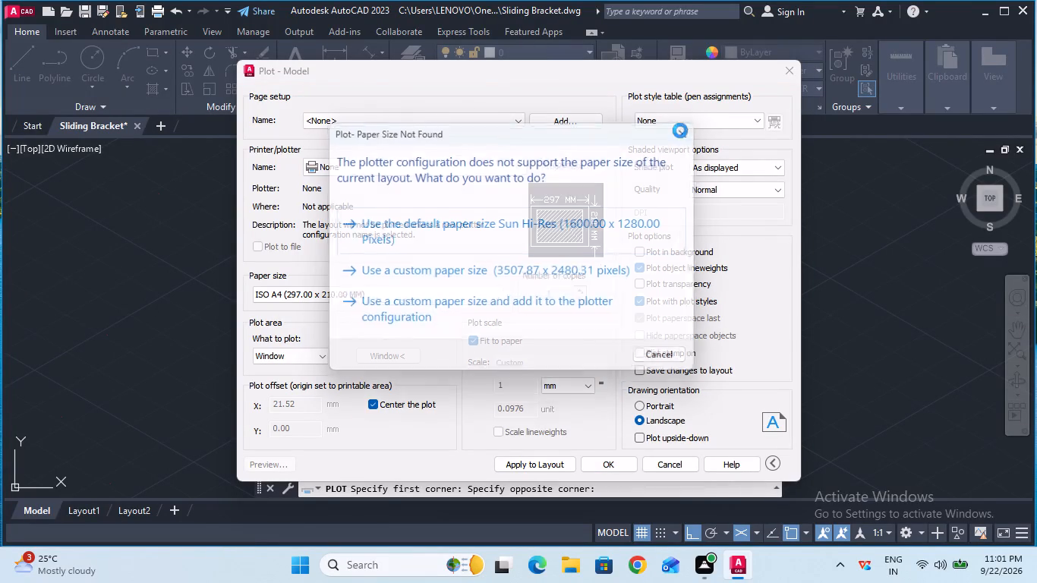
Plot the drawing with the DWG To PDF.pc3 plotter to Sliding Bracket-Model.pdf in Documents, and close the resulting PDF.
click(523, 162)
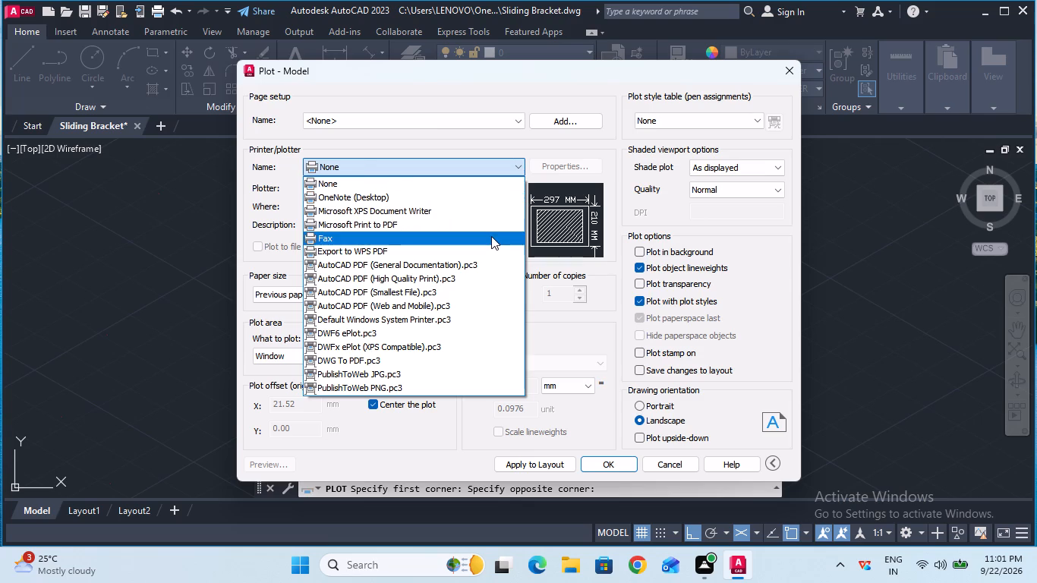
click(478, 367)
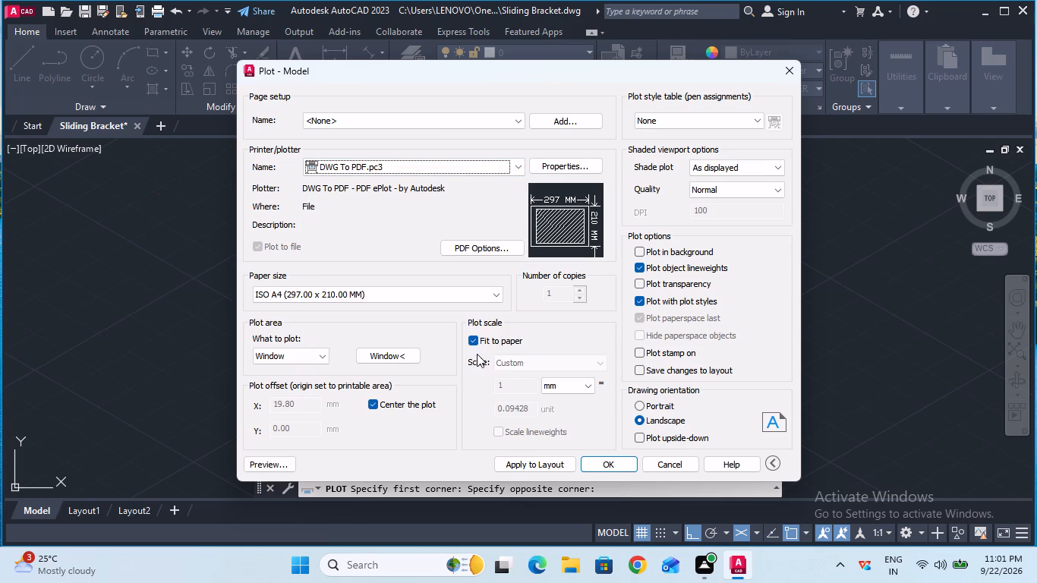
click(610, 462)
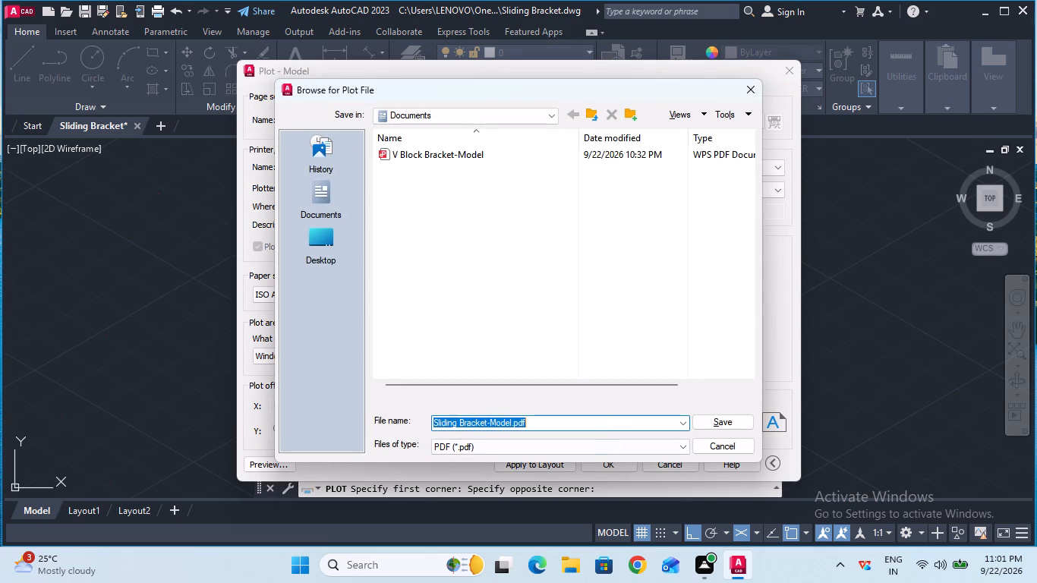
click(701, 424)
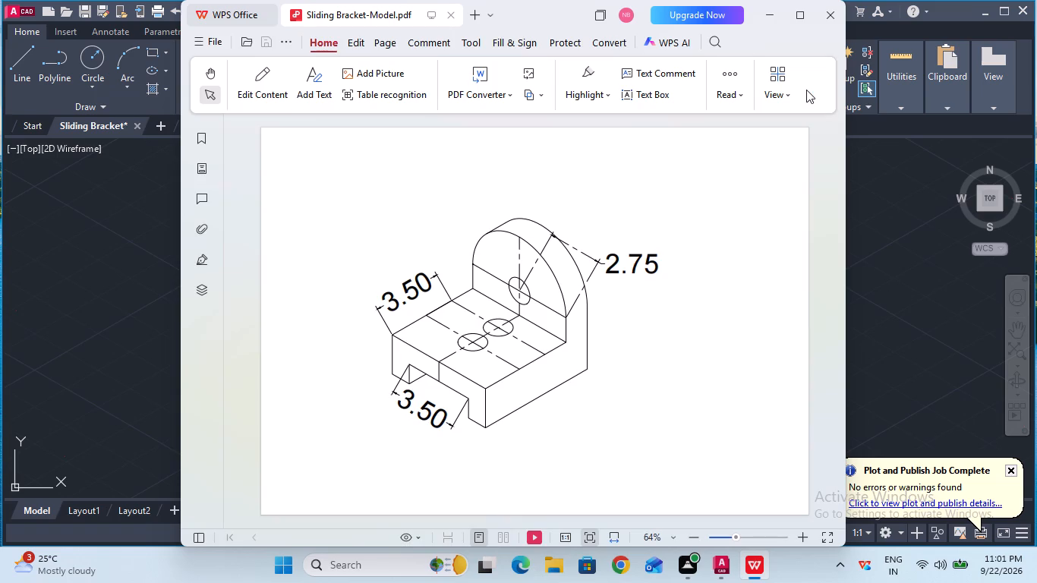
click(822, 19)
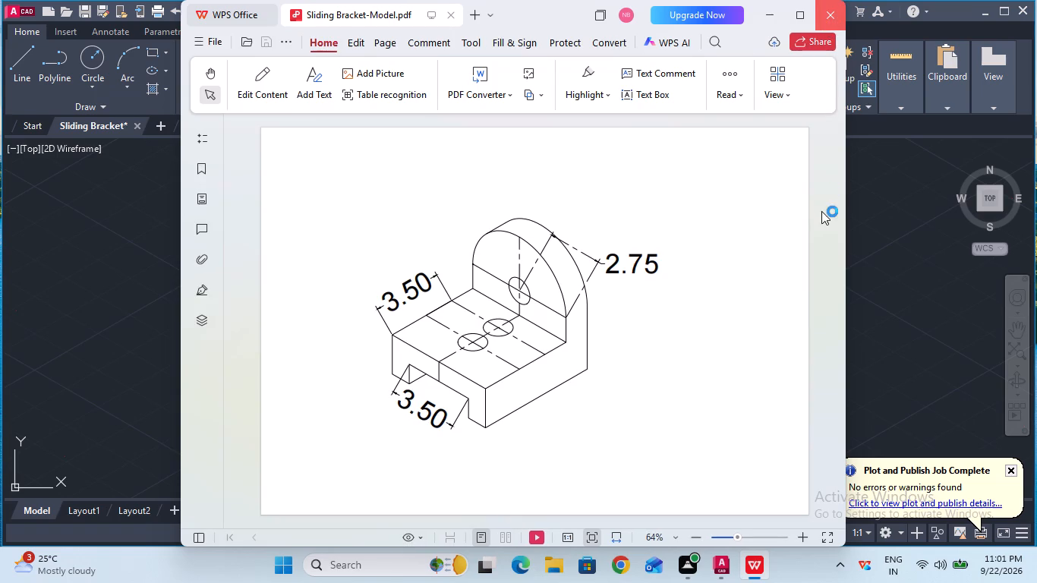
Quit AutoCAD, saving the changes to Sliding Bracket.dwg.
click(1023, 8)
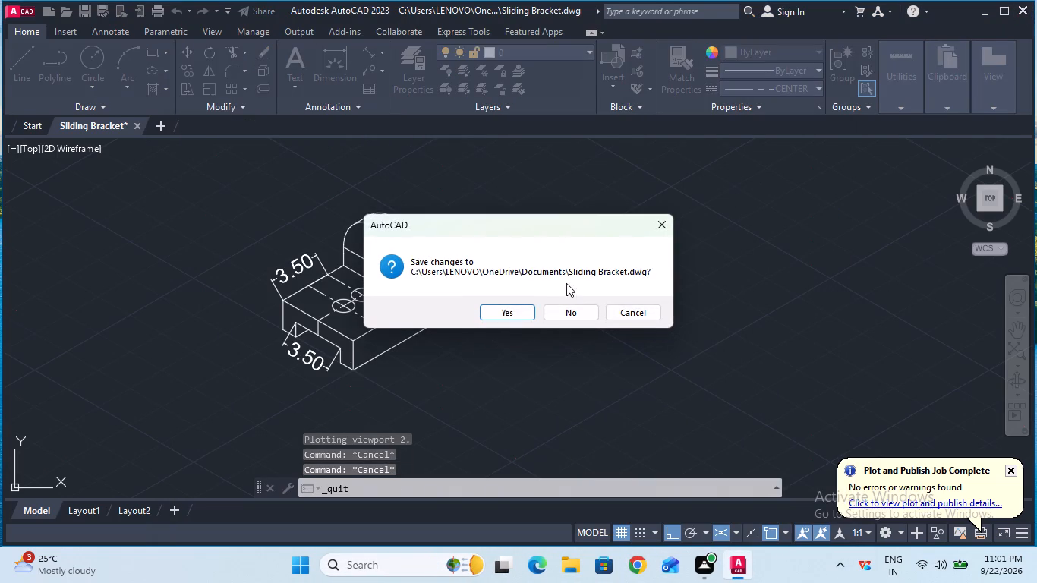
double_click(528, 311)
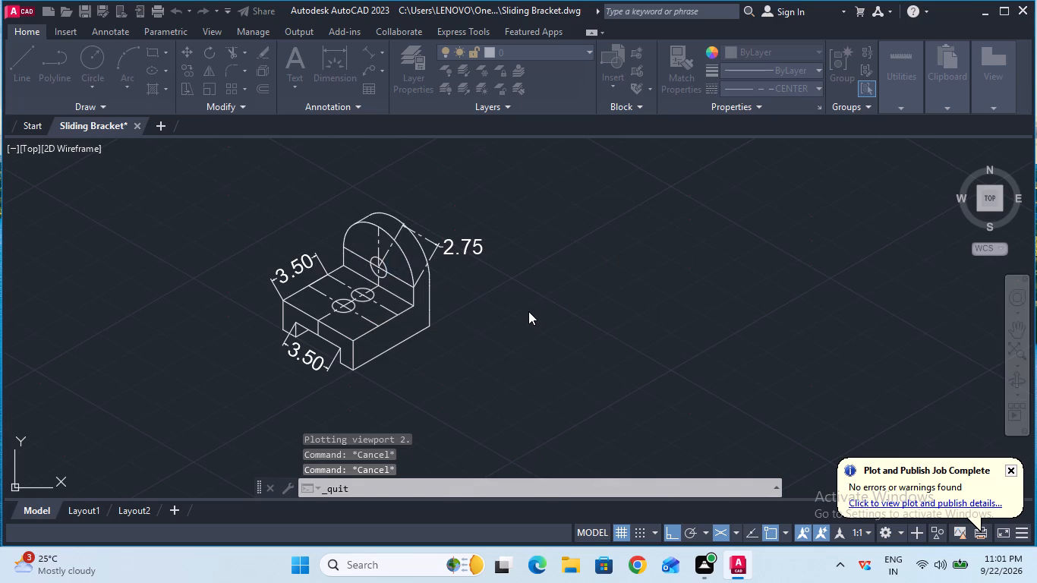